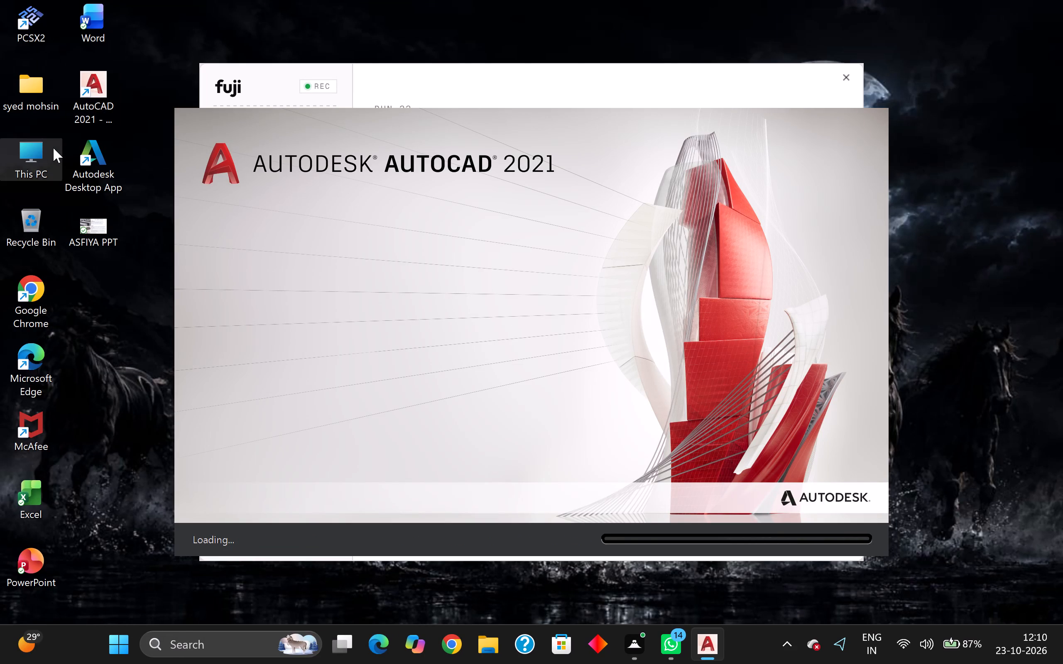
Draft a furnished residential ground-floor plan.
Open the recent drawing WWW2.
scroll(40, 182, "up", 1)
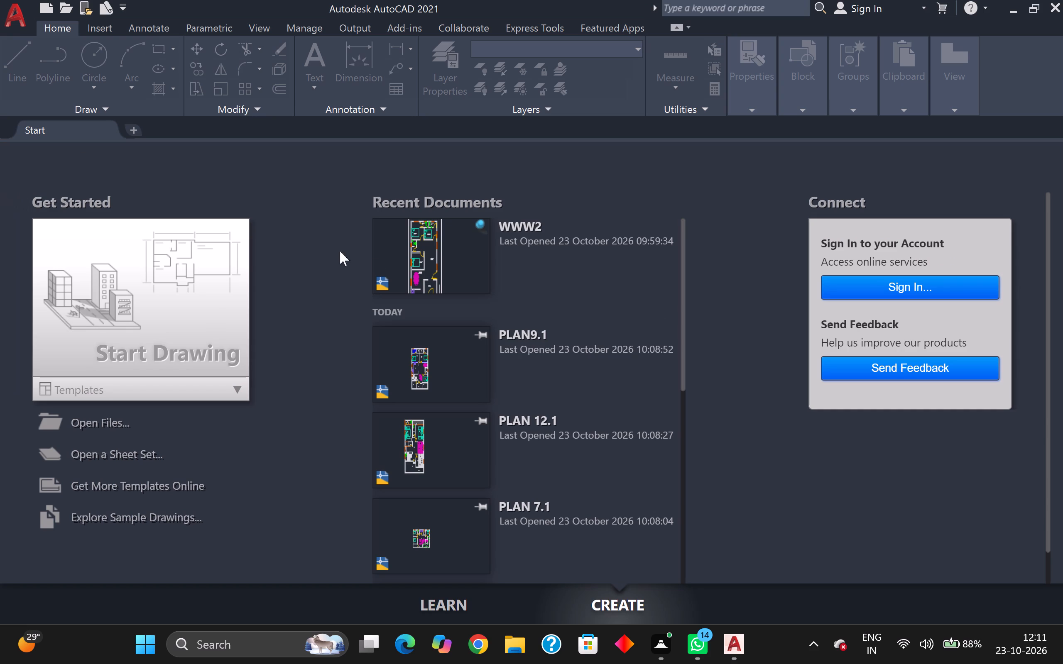
double_click(436, 255)
Draw a rectangle 30' long and 60' wide in the empty space away from the existing floor plans.
scroll(436, 254, "down", 3)
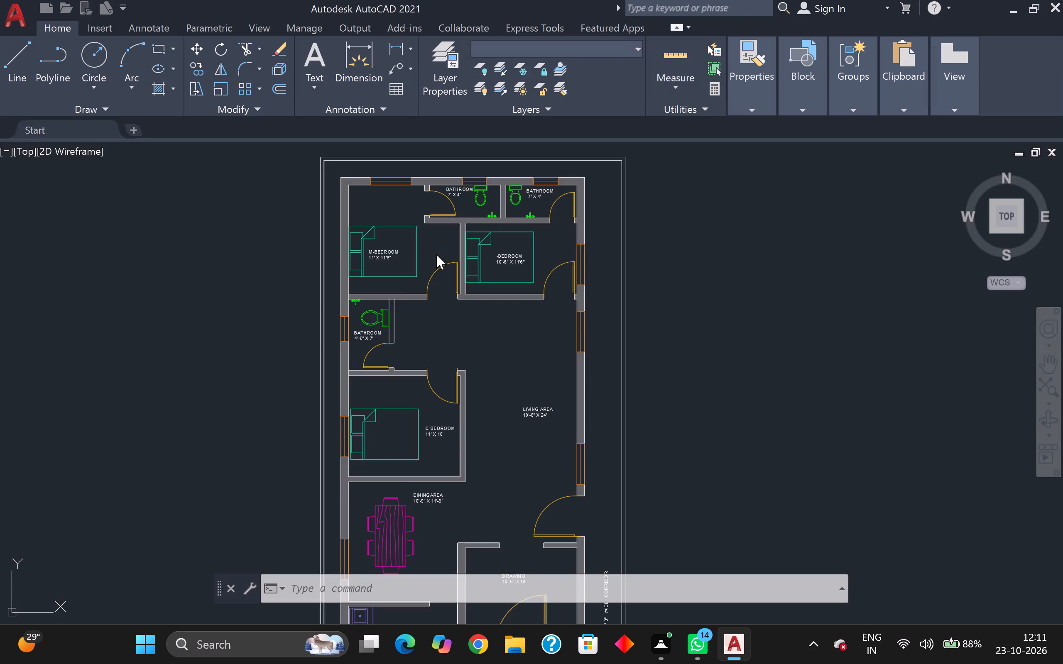
scroll(439, 254, "down", 5)
middle_click_drag(518, 240, 432, 425)
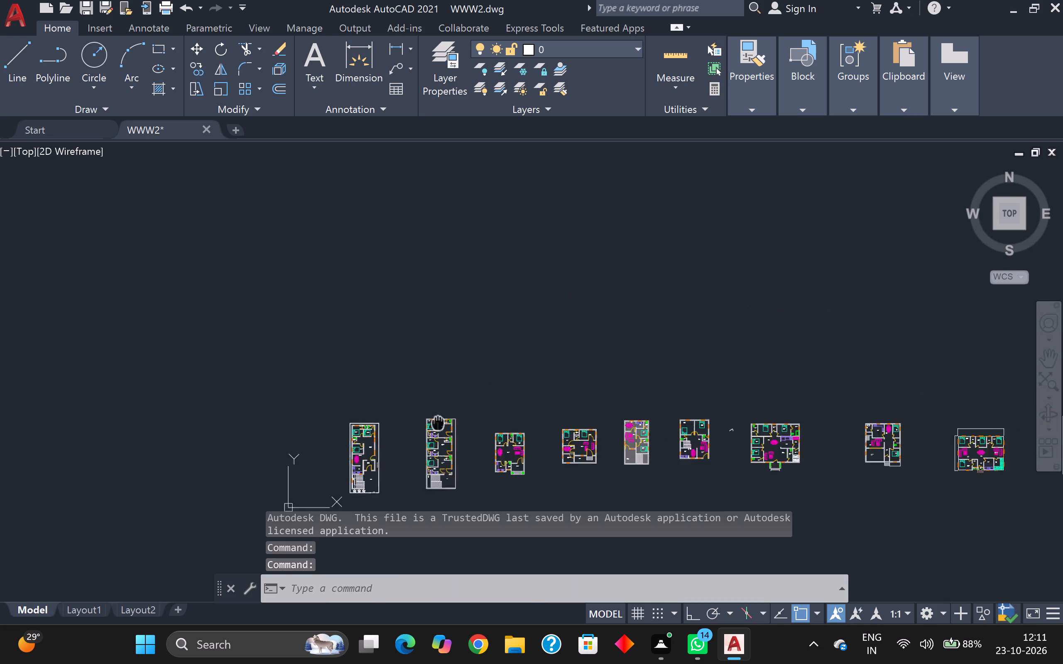
middle_click_drag(432, 425, 198, 535)
scroll(438, 427, "down", 3)
scroll(505, 400, "down", 4)
scroll(623, 287, "up", 1)
middle_click_drag(623, 287, 623, 287)
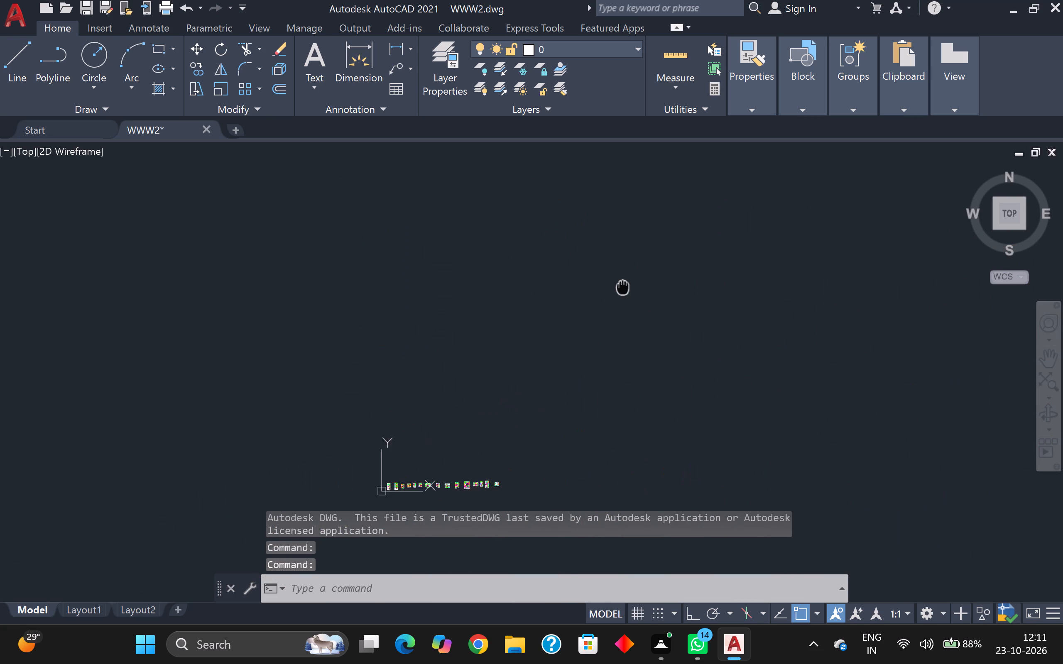
middle_click_drag(623, 287, 560, 430)
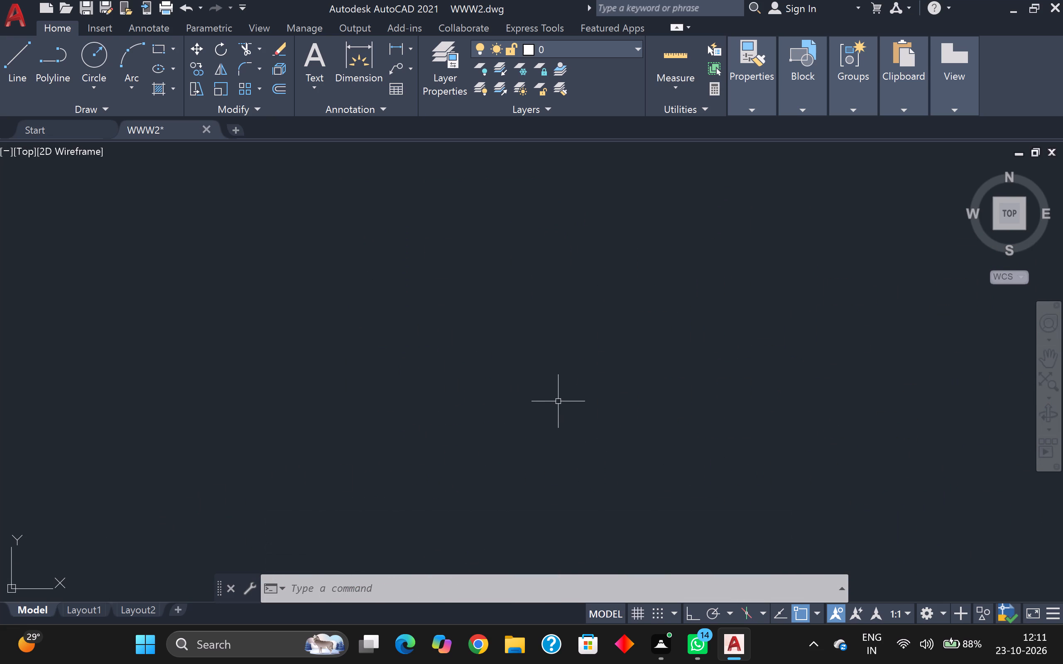
scroll(474, 365, "down", 3)
scroll(474, 365, "up", 3)
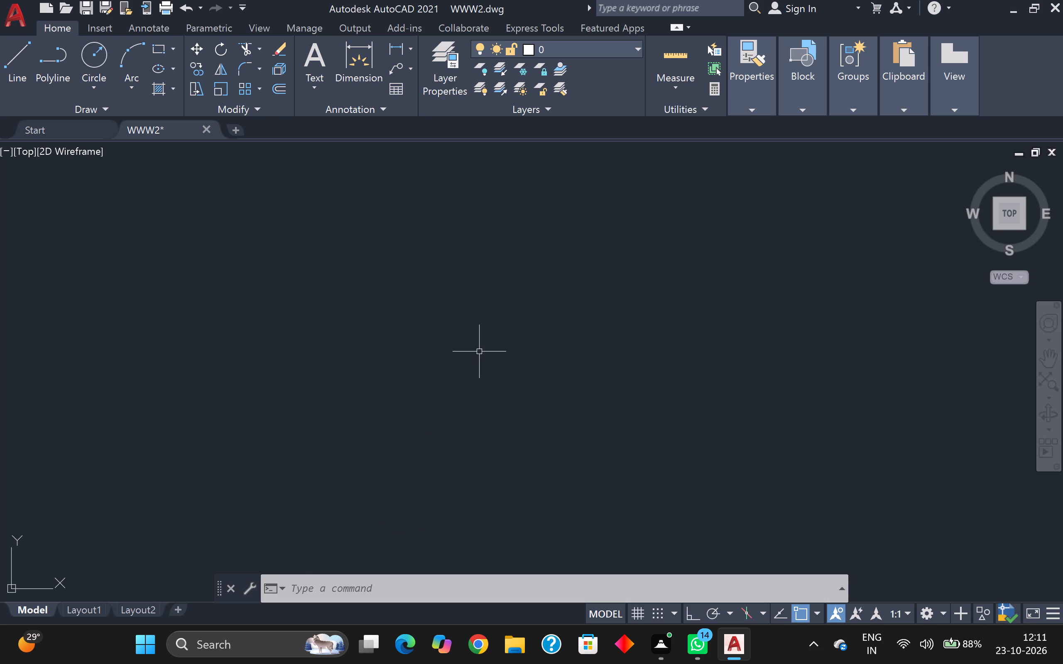
type("re")
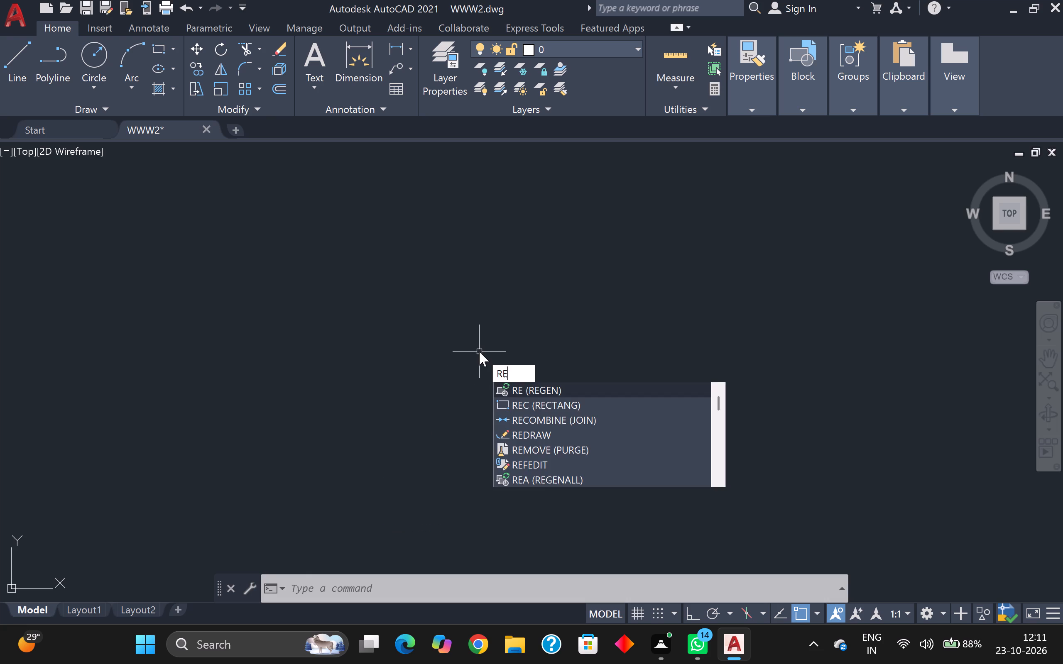
key("c")
key("Return")
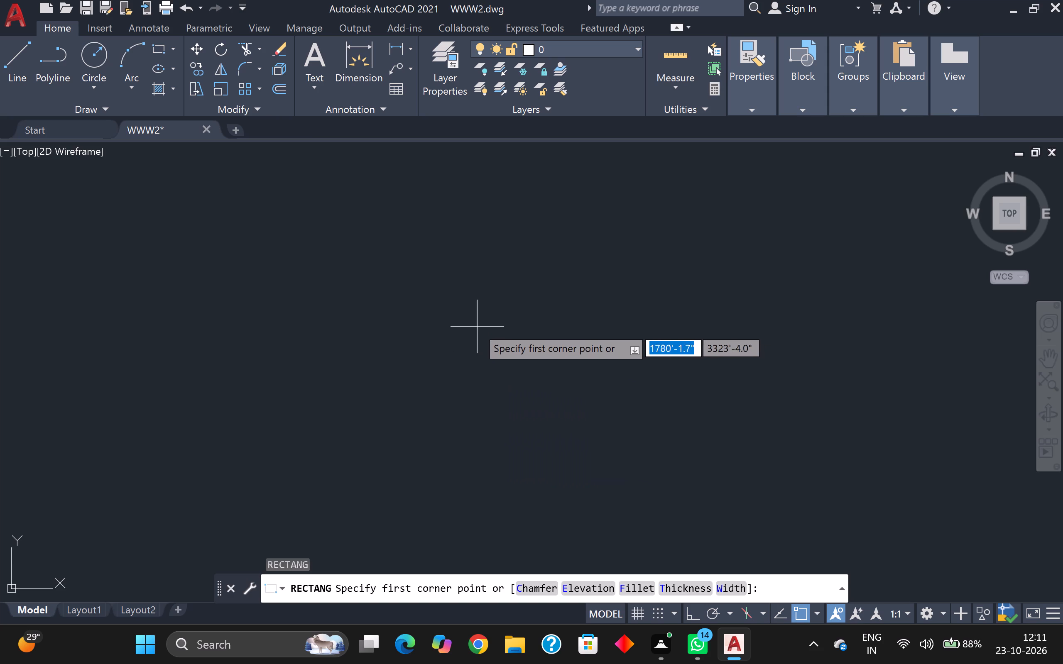
left_click(331, 257)
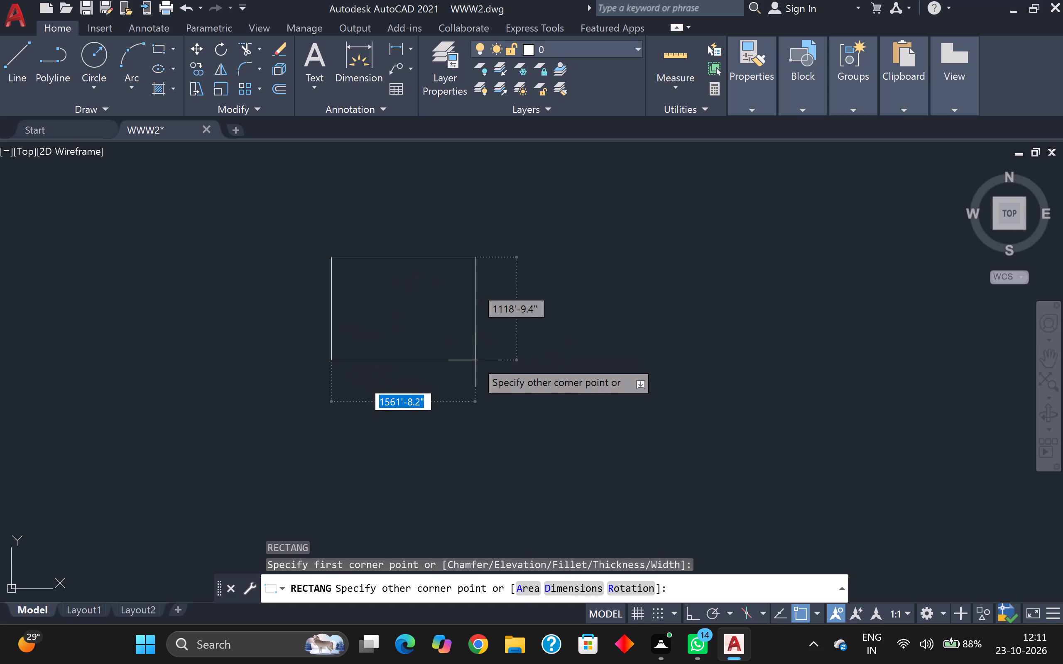
key("d")
key("Return")
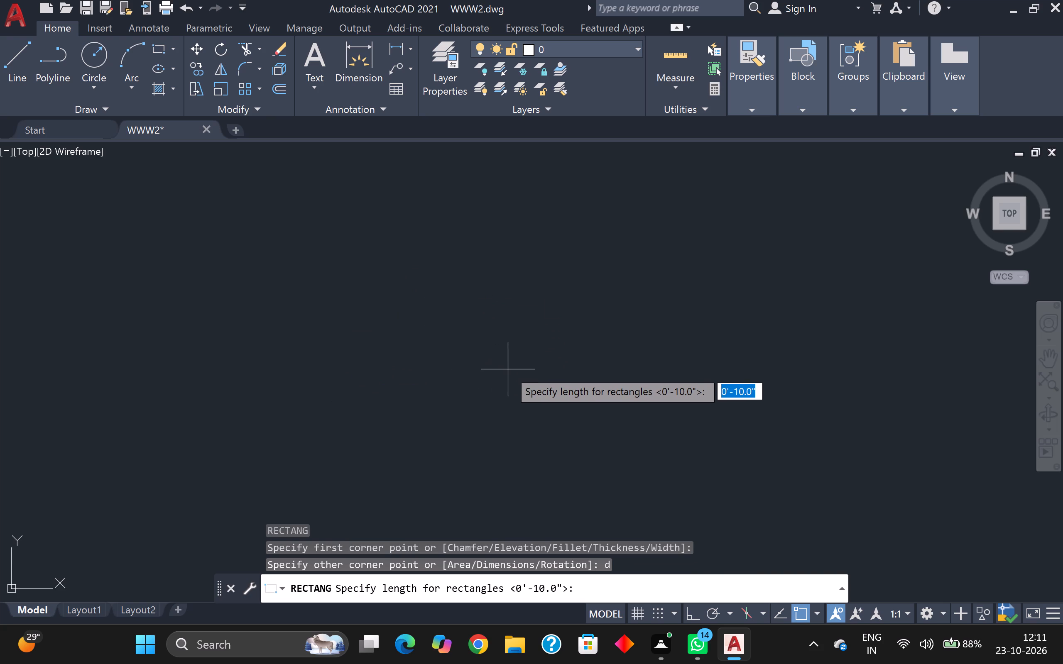
type("30")
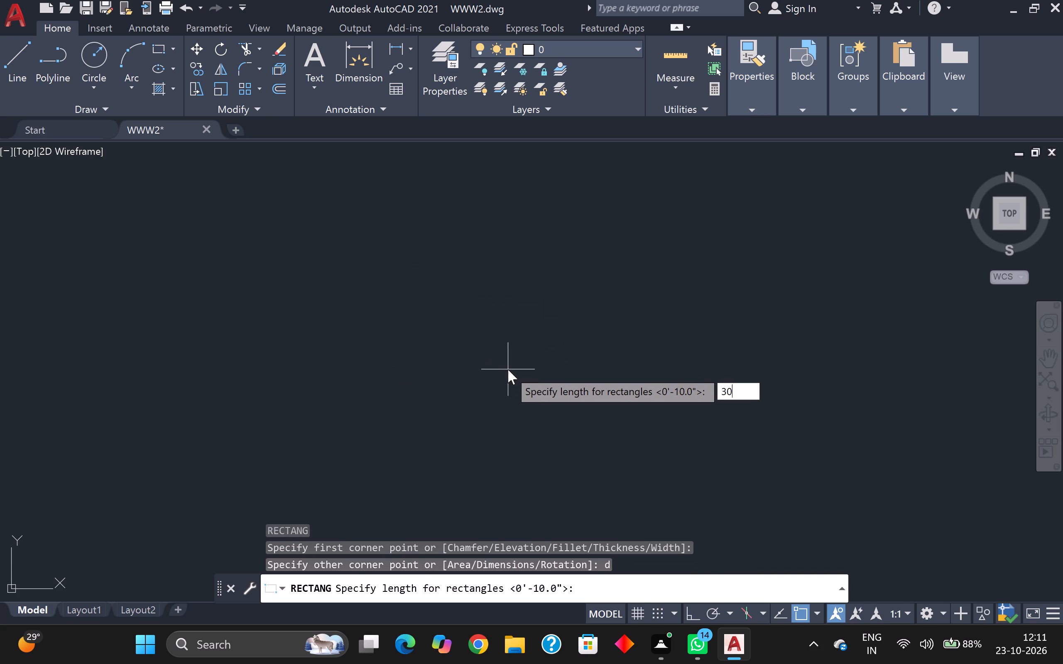
key("apostrophe")
key("Return")
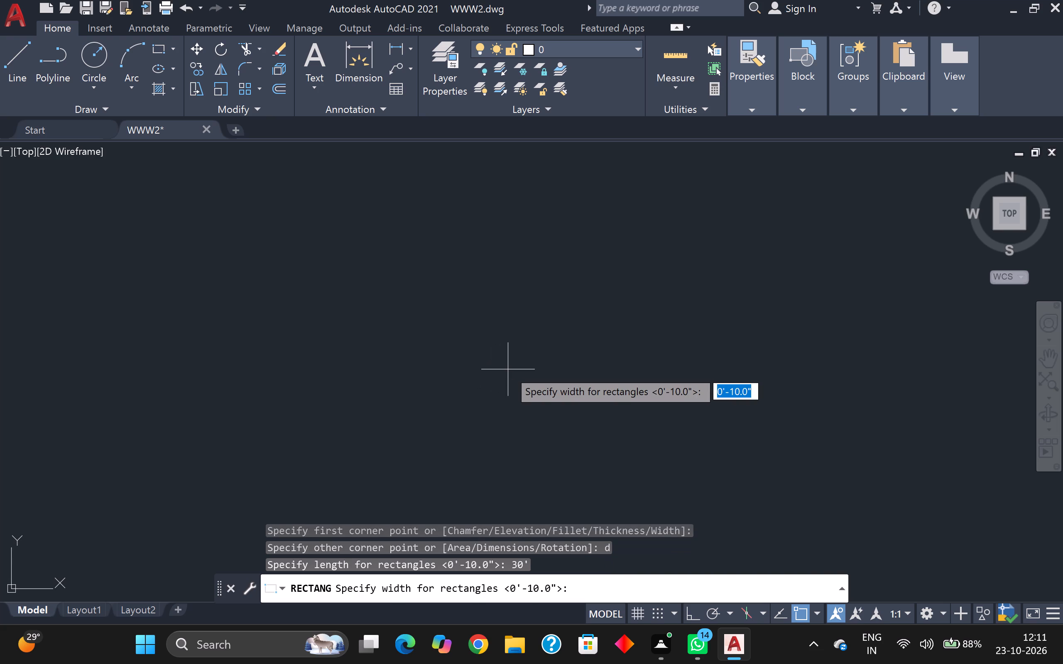
type("60")
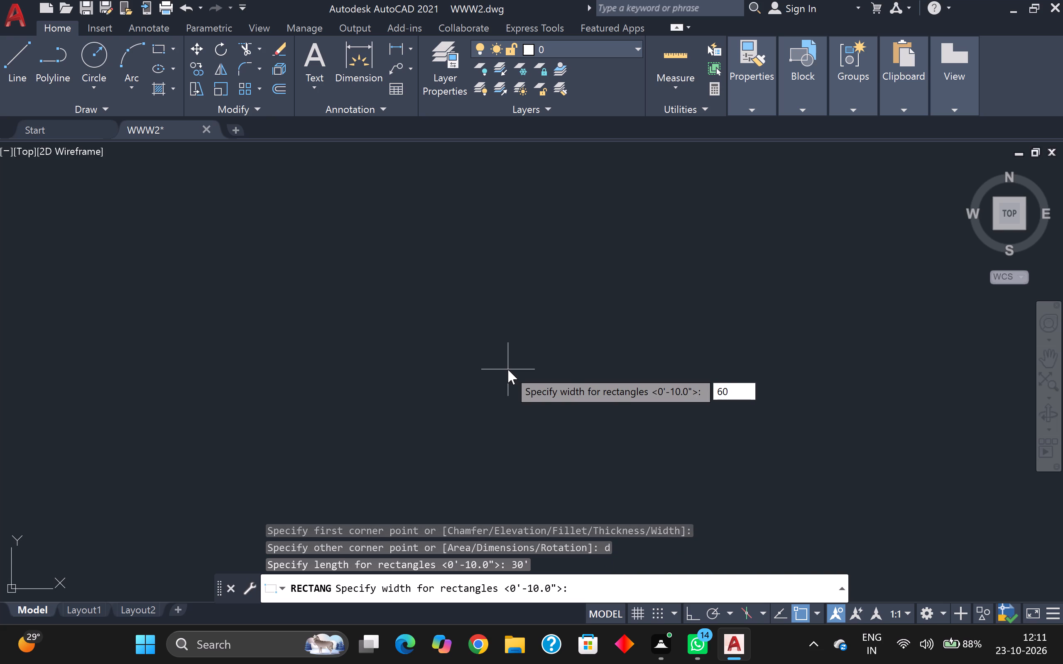
key("apostrophe")
key("Return")
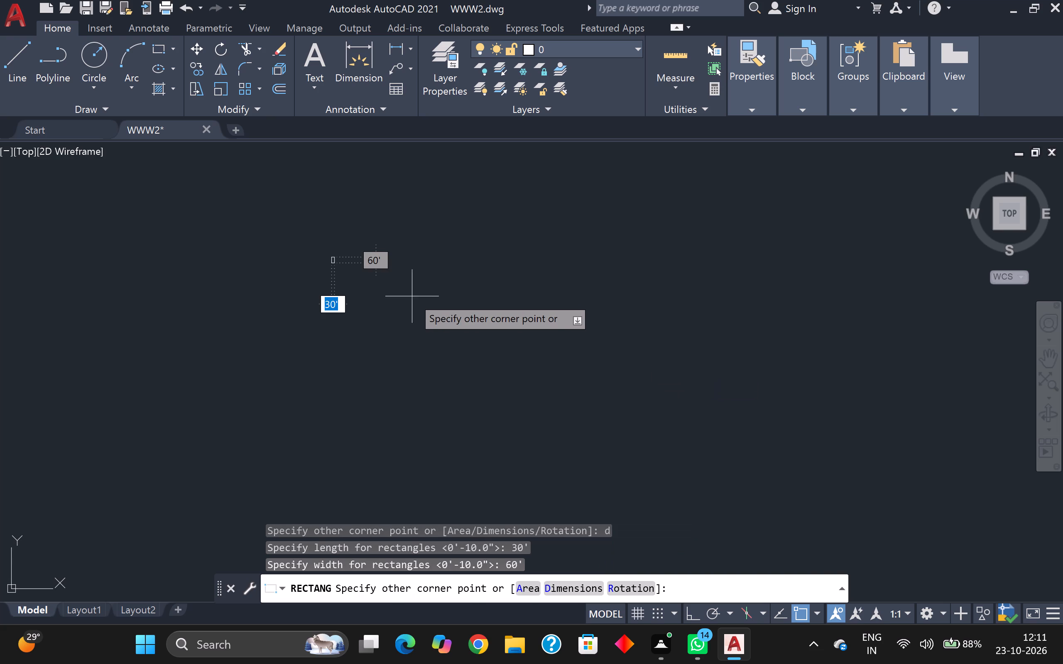
left_click(403, 305)
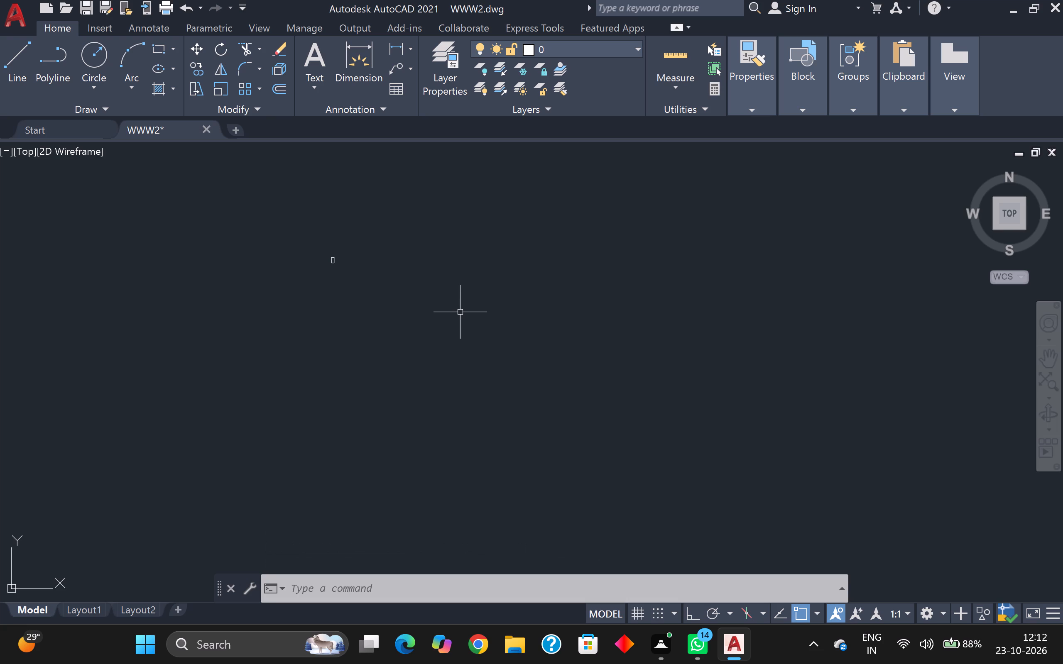
Offset the 30' by 60' rectangle inward by 9 inches to form the outer wall thickness.
scroll(460, 312, "down", 1)
scroll(383, 273, "up", 8)
middle_click_drag(378, 273, 702, 183)
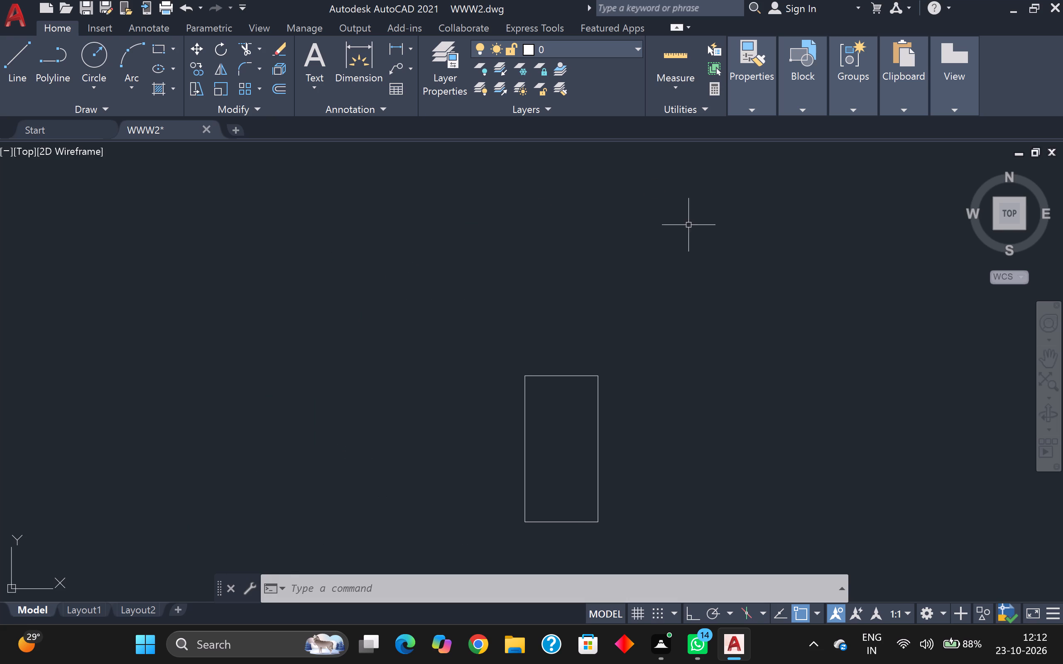
scroll(688, 225, "up", 3)
scroll(688, 226, "down", 5)
scroll(688, 226, "up", 2)
middle_click_drag(688, 226, 759, 164)
scroll(734, 185, "down", 1)
scroll(727, 200, "up", 3)
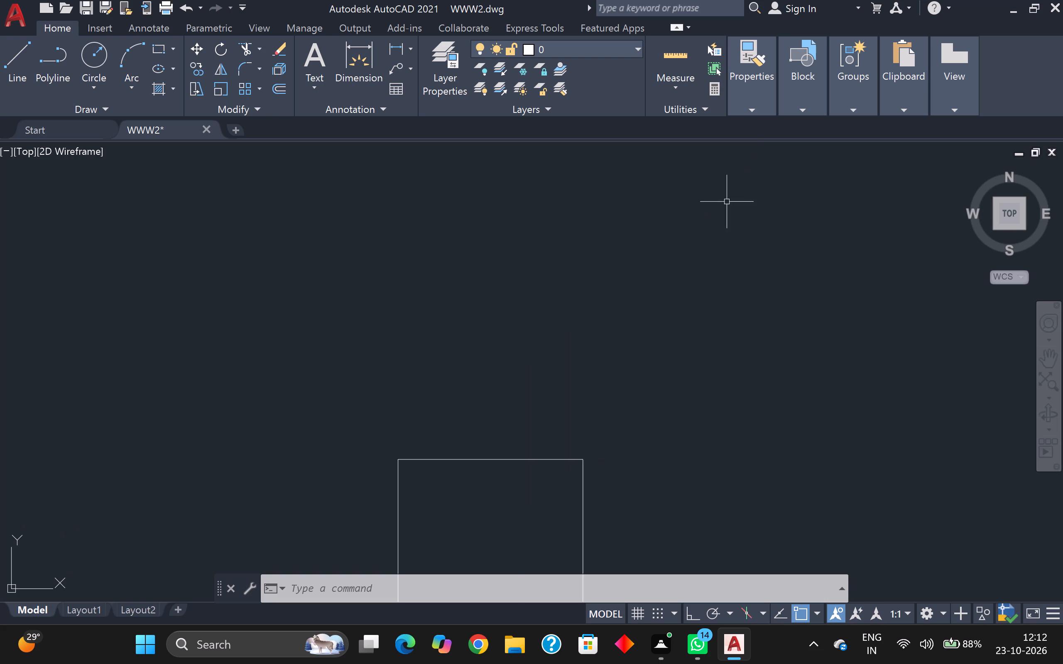
scroll(719, 241, "down", 1)
middle_click_drag(719, 241, 765, 182)
key("o")
key("Return")
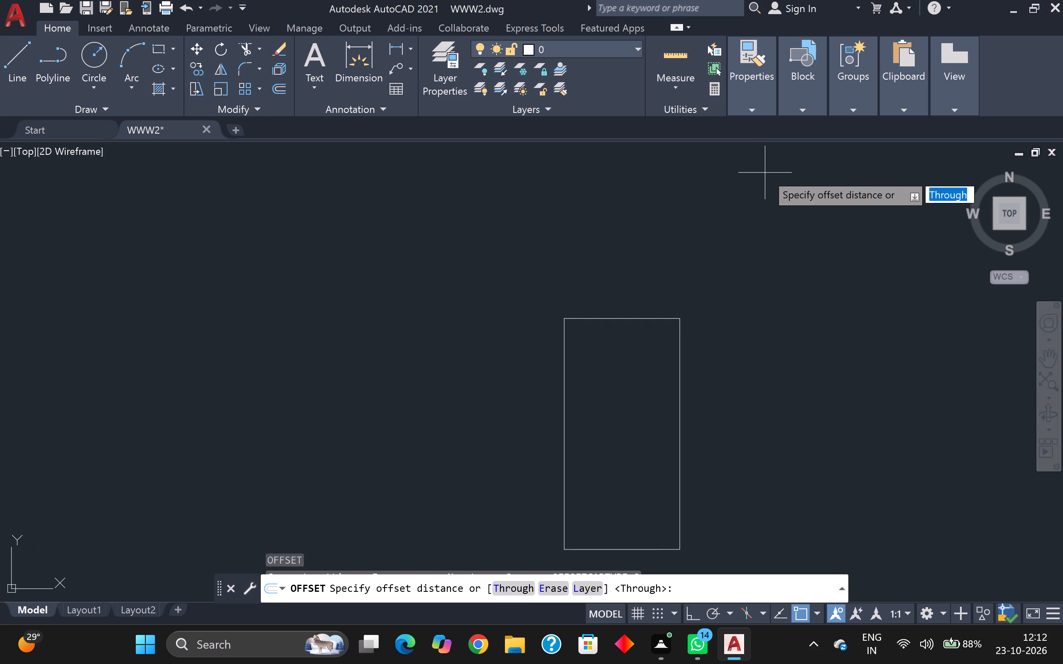
key("Return")
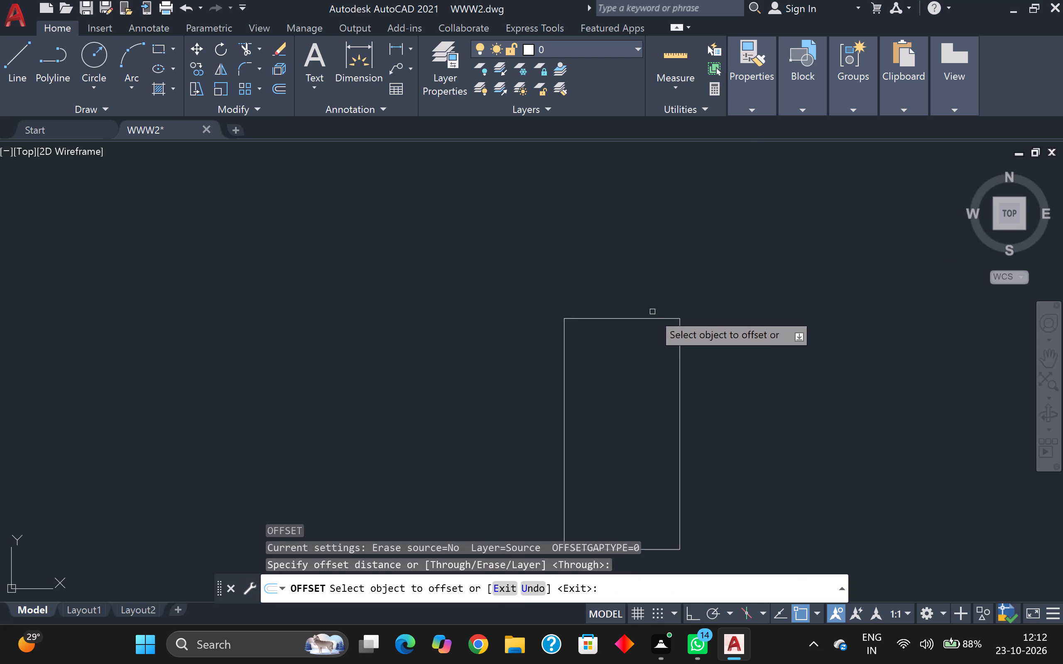
left_click(649, 320)
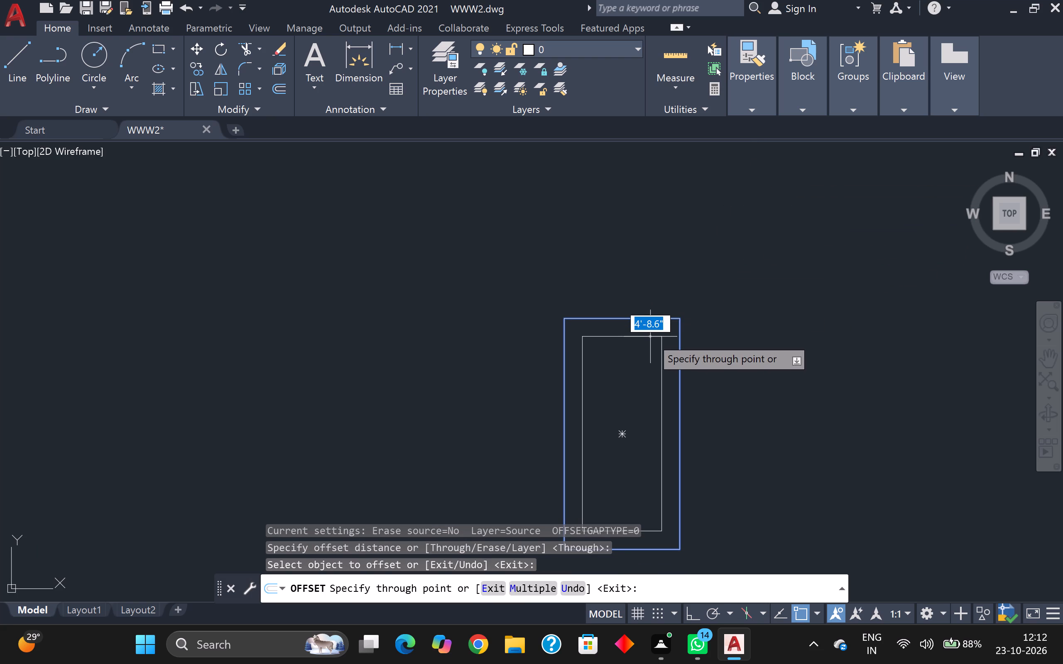
key("9")
key("Return")
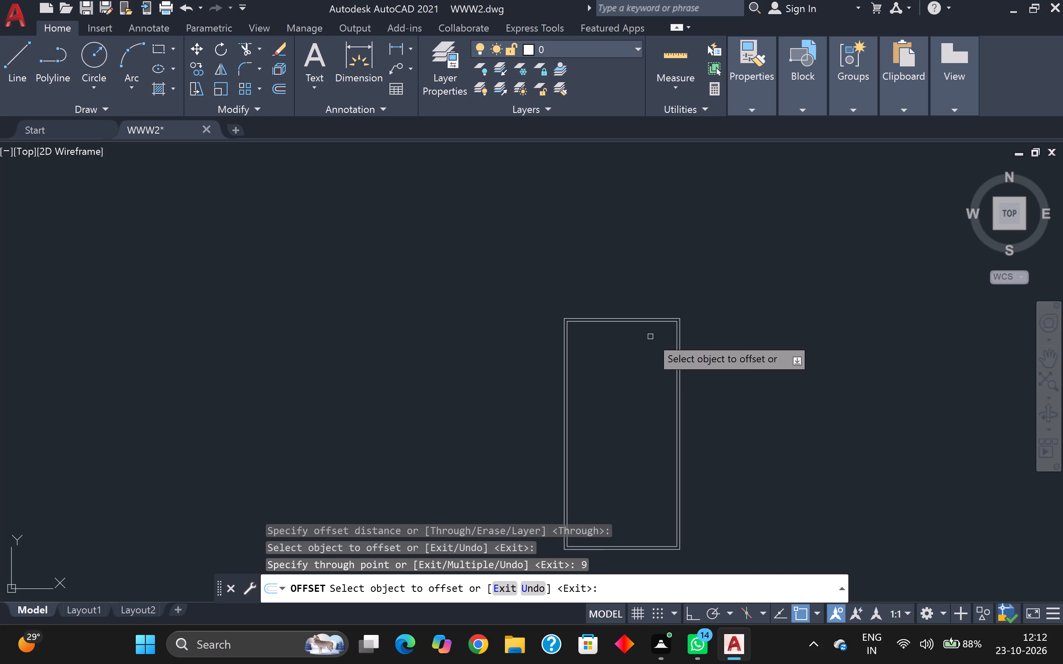
key("Escape")
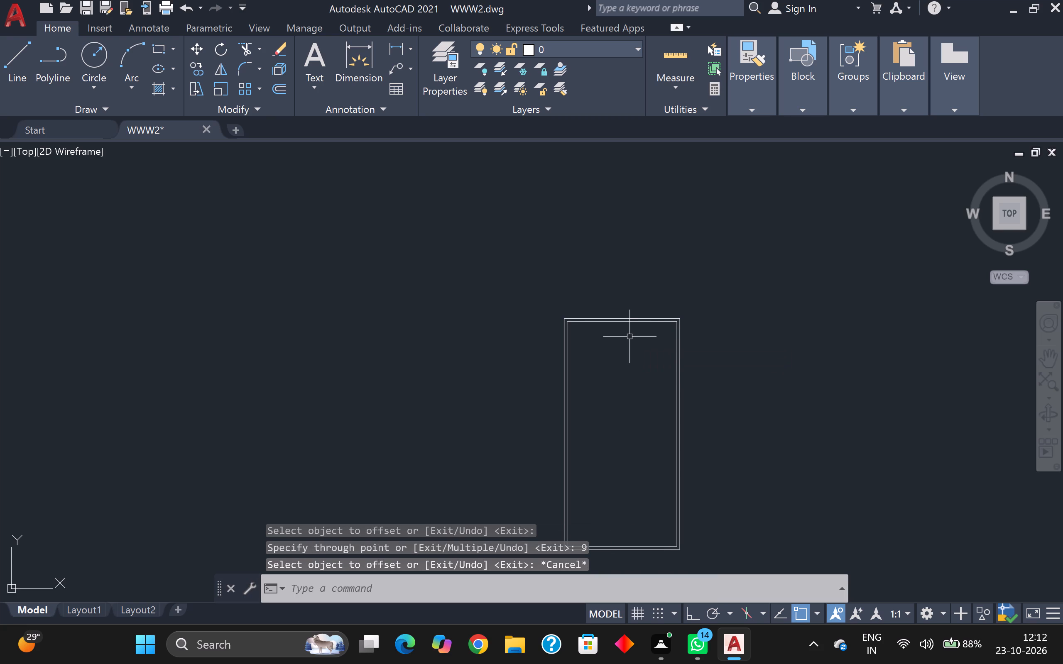
Explode the inner rectangle into separate lines.
scroll(610, 316, "up", 2)
left_click(621, 329)
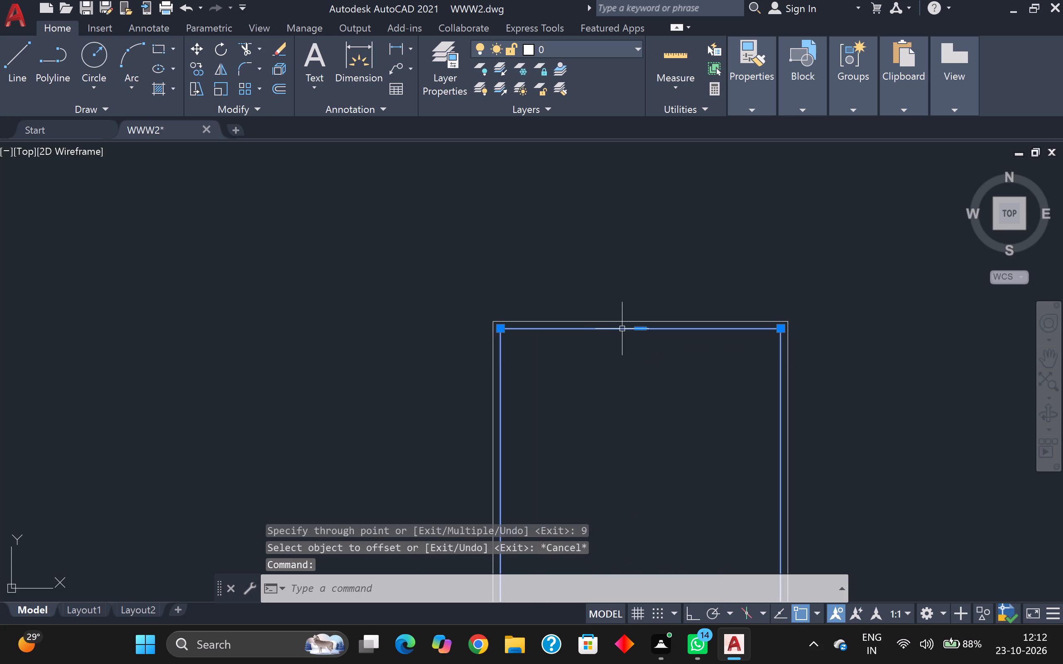
key("x")
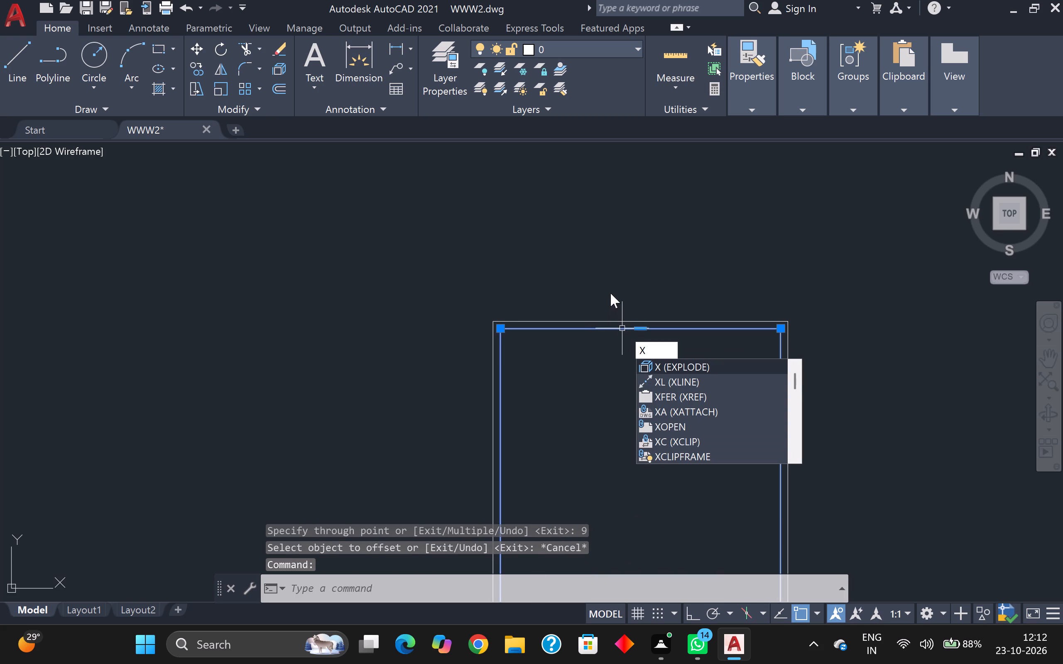
key("Return")
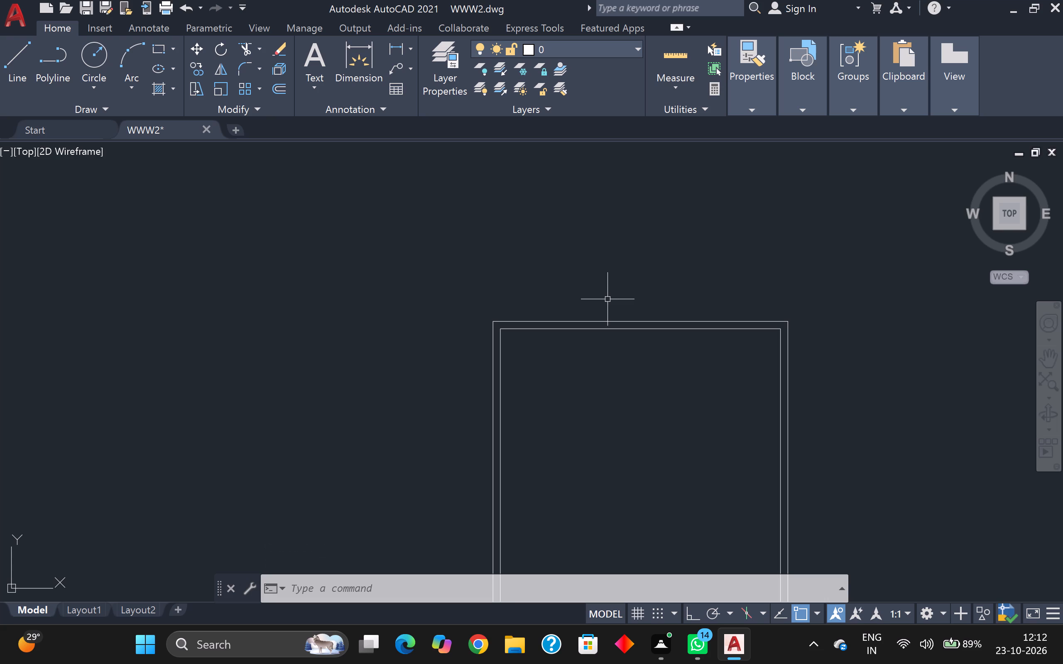
Create a 5-inch vertical partition by offsetting the left inner wall line 13'11" inward, and the resulting line 5" further to the right.
scroll(621, 298, "down", 3)
middle_click_drag(623, 323, 606, 279)
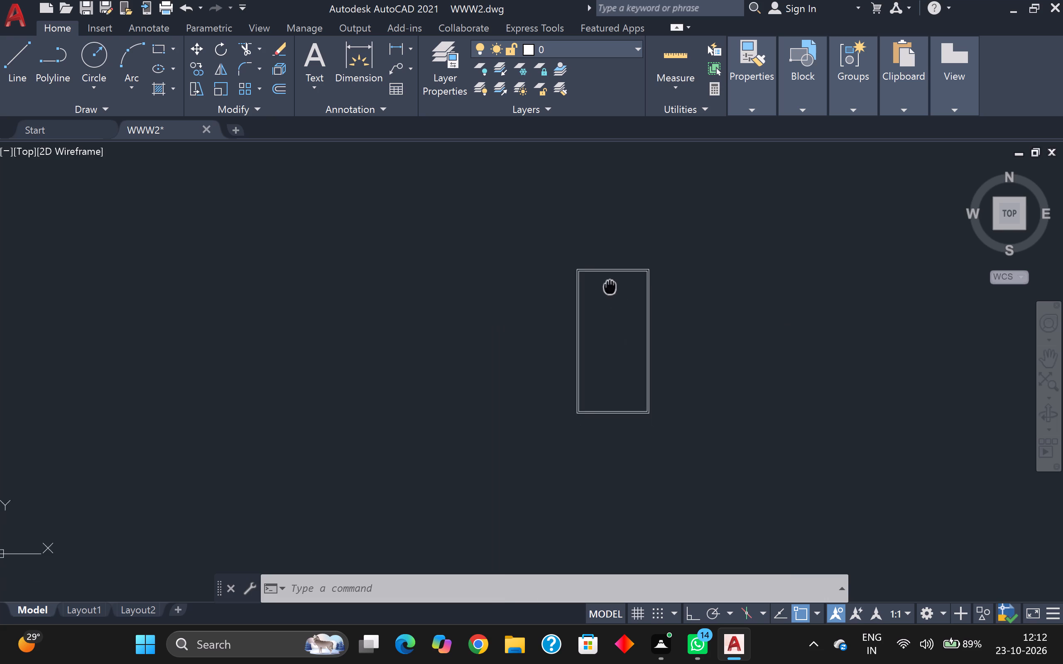
middle_click_drag(606, 279, 596, 264)
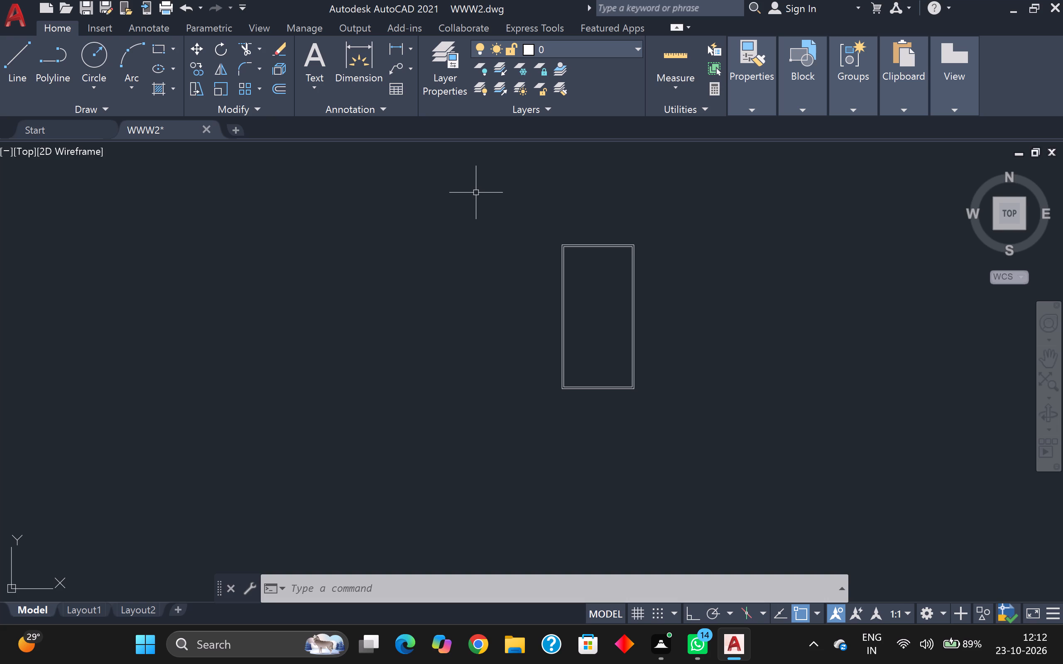
scroll(652, 312, "up", 2)
scroll(562, 253, "down", 2)
scroll(560, 249, "up", 1)
middle_click_drag(560, 249, 539, 319)
scroll(484, 269, "up", 2)
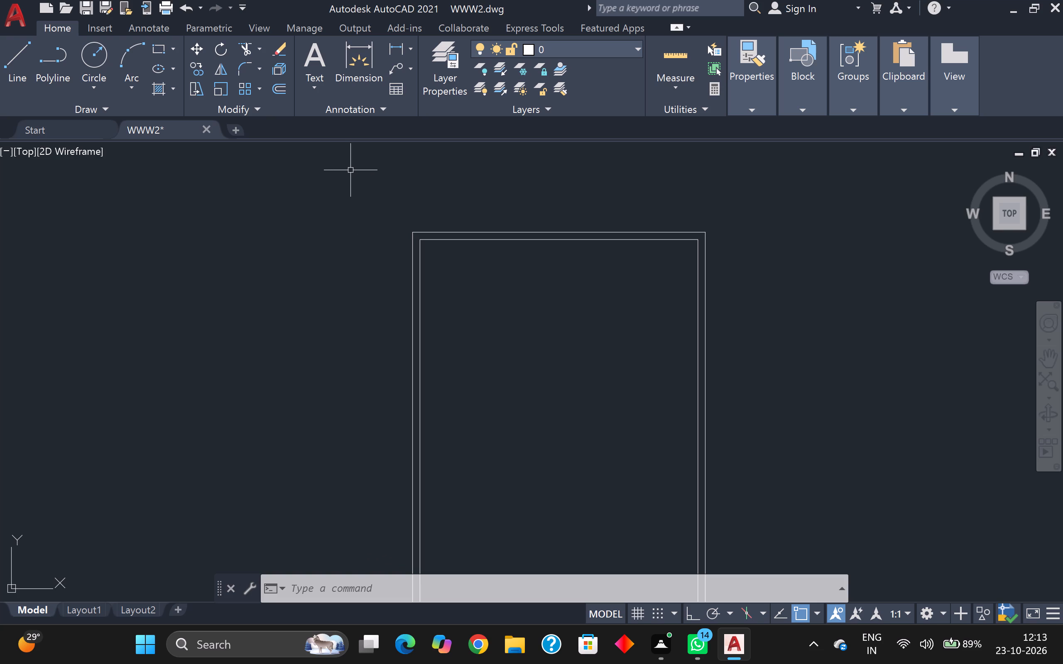
key("o")
key("Return")
key("Return")
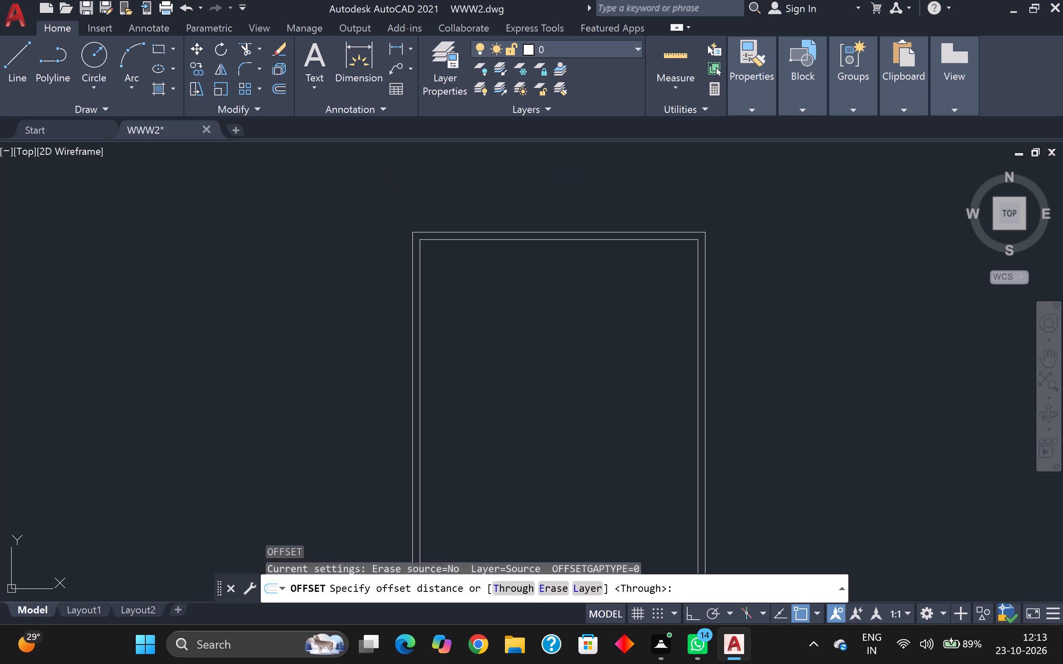
left_click(421, 296)
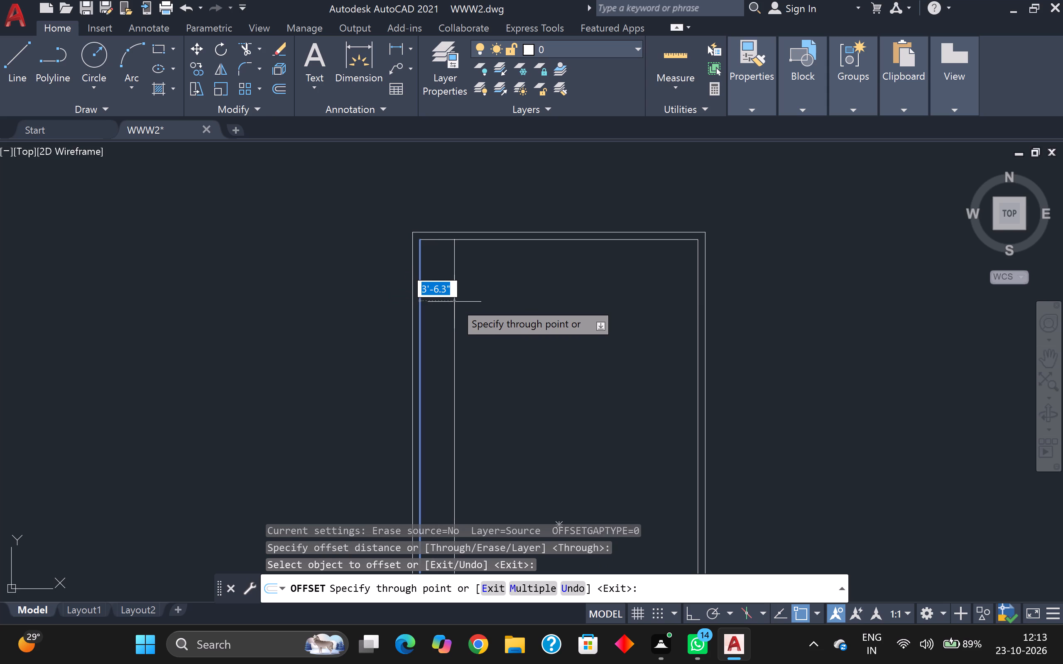
key("1")
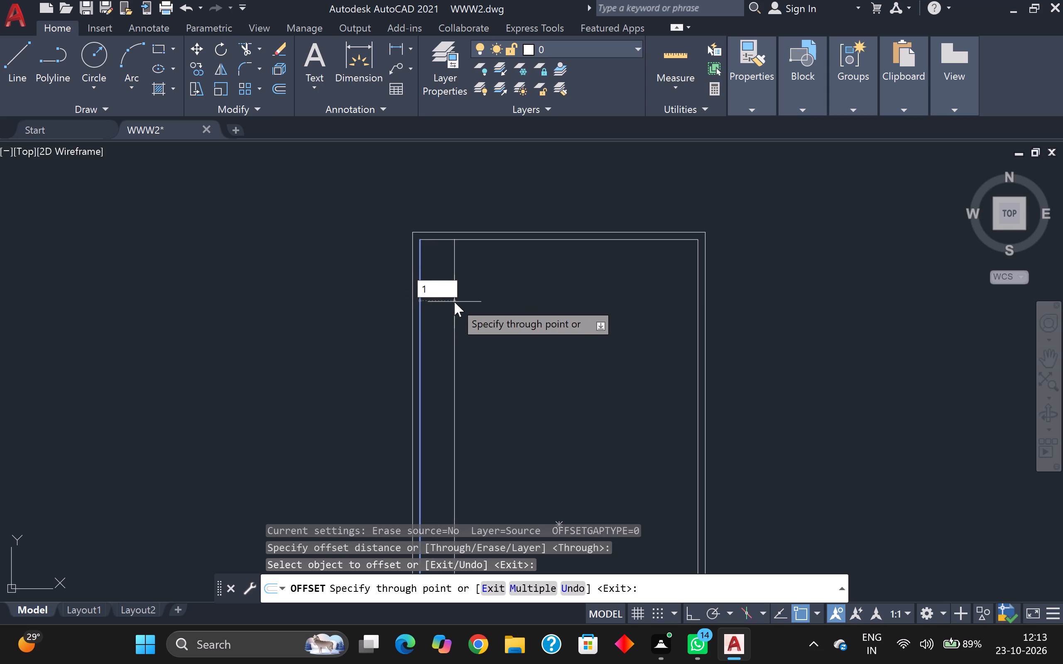
key("3")
key("apostrophe")
type("11")
key("Return")
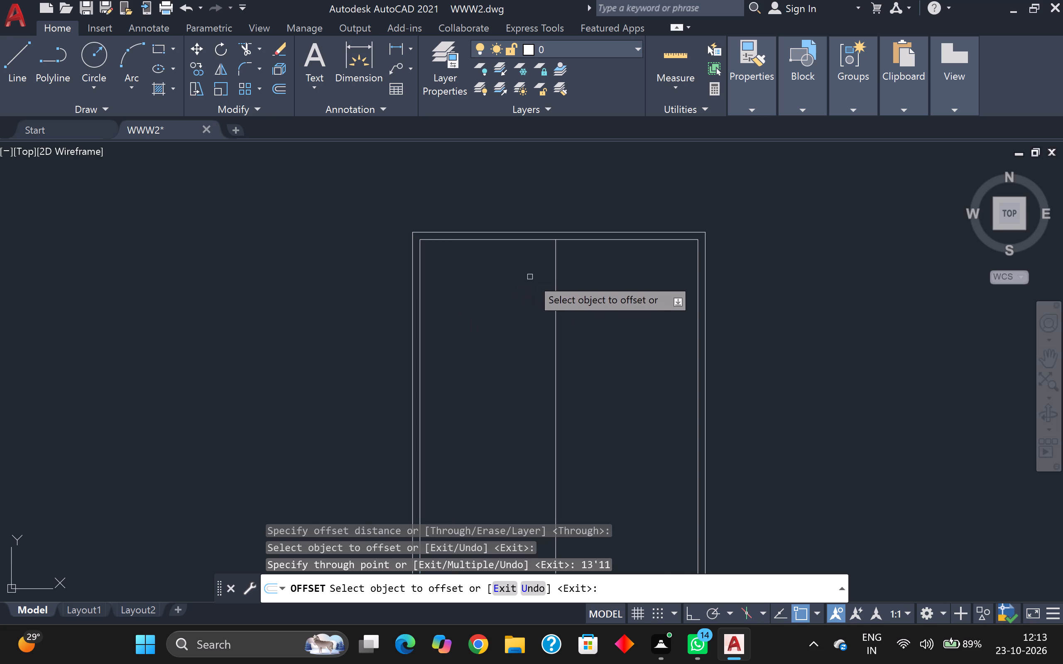
left_click(556, 281)
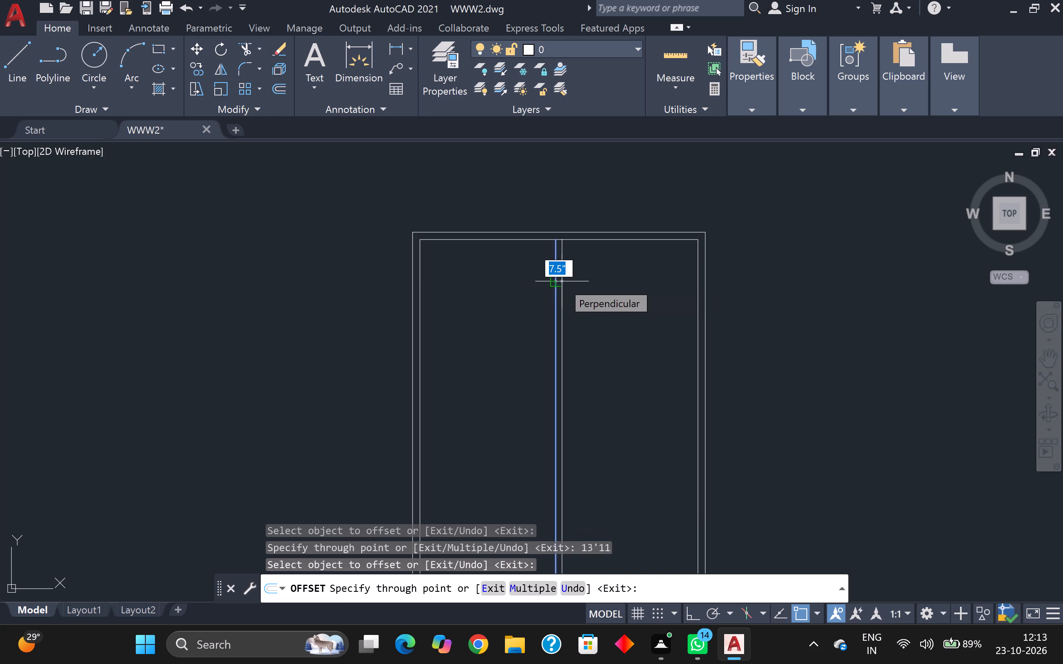
key("5")
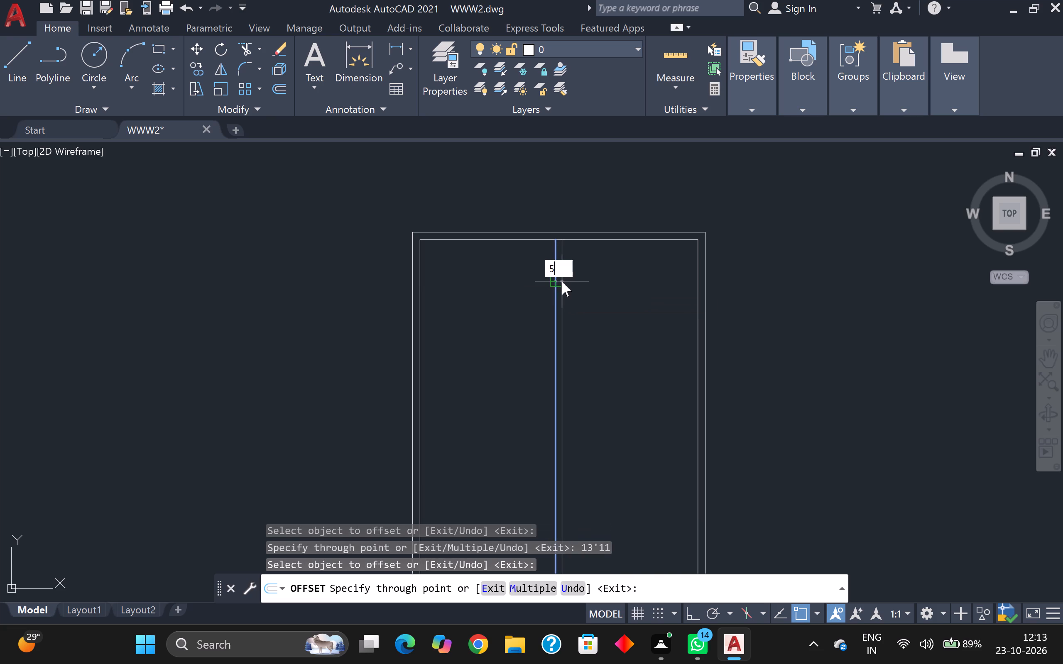
key("Return")
Create a 5-inch horizontal partition by offsetting the top inner wall line 13'11" downward, and the resulting line 5" further down.
scroll(562, 281, "up", 1)
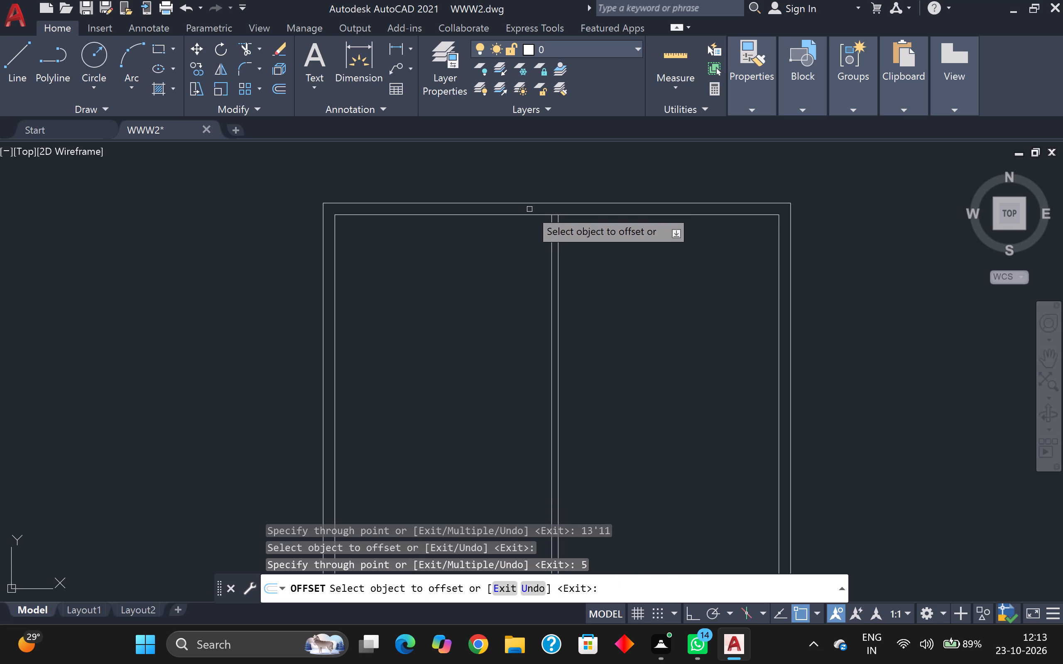
left_click(513, 215)
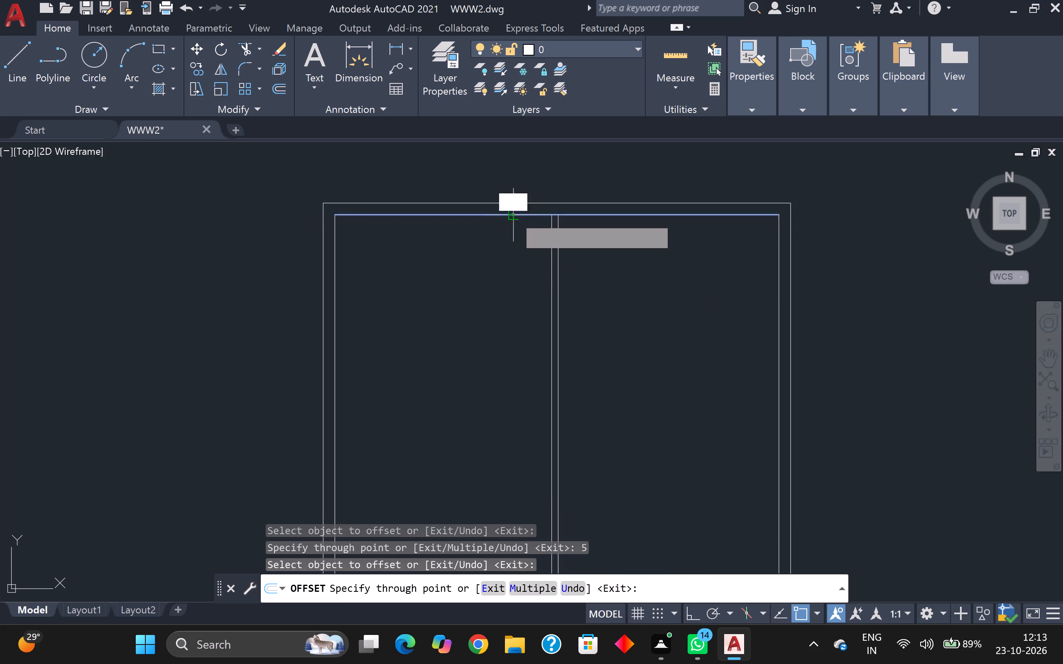
type("13")
key("apostrophe")
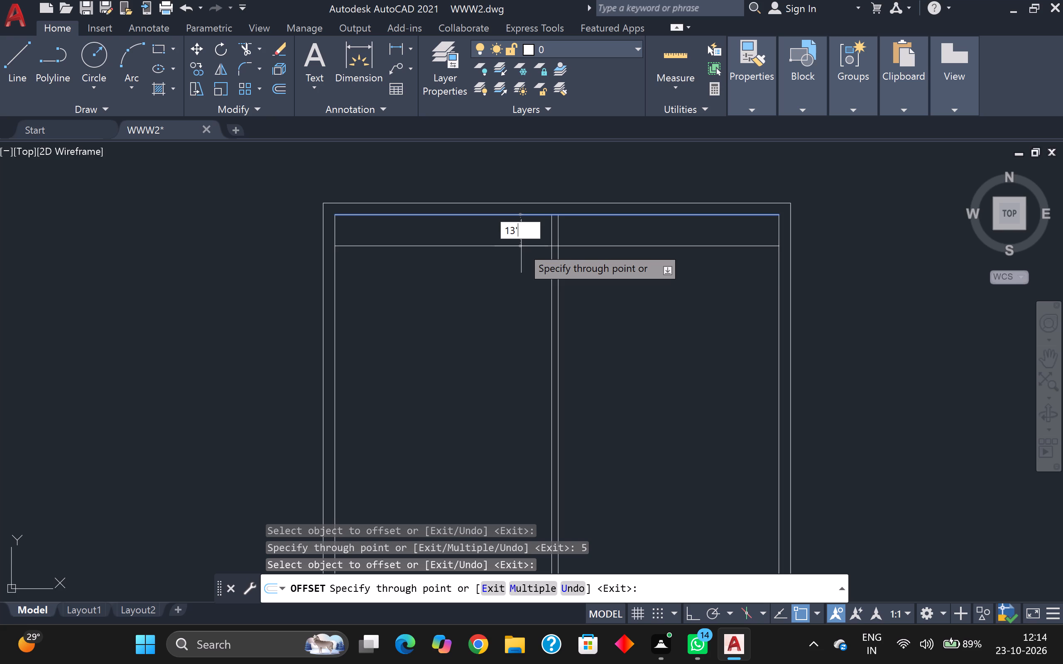
type("11")
key("Return")
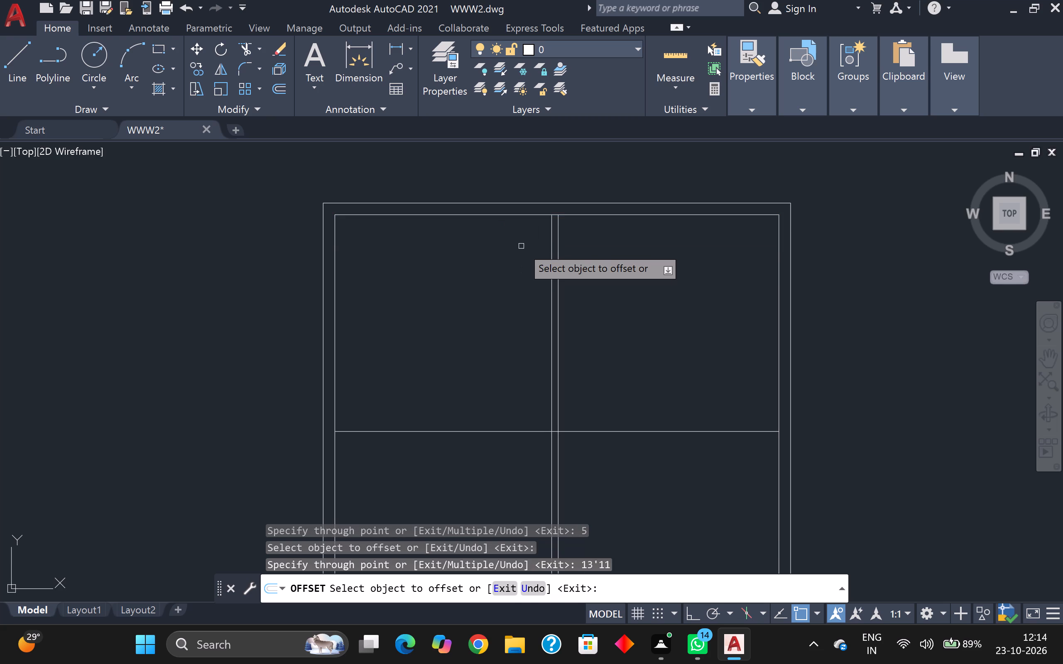
middle_click_drag(510, 228, 542, 141)
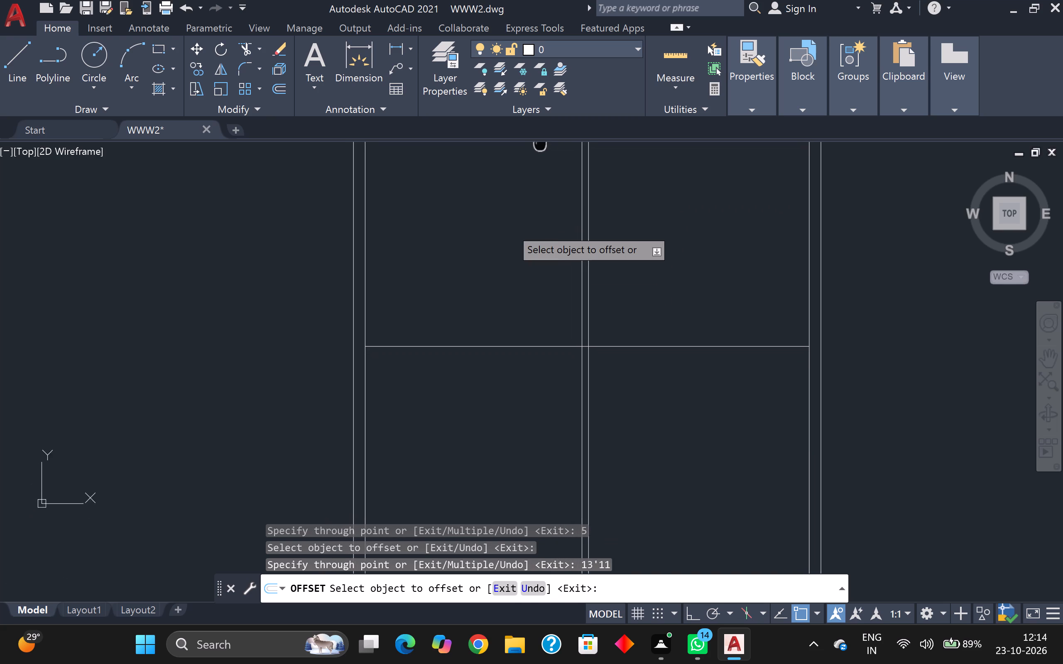
scroll(532, 176, "down", 1)
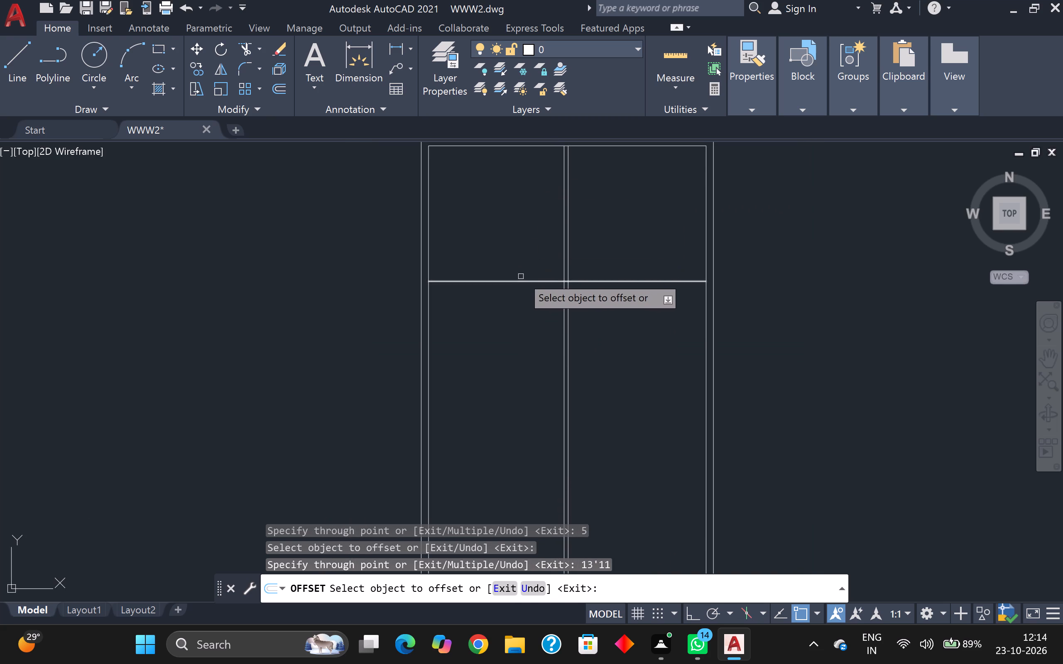
left_click(522, 282)
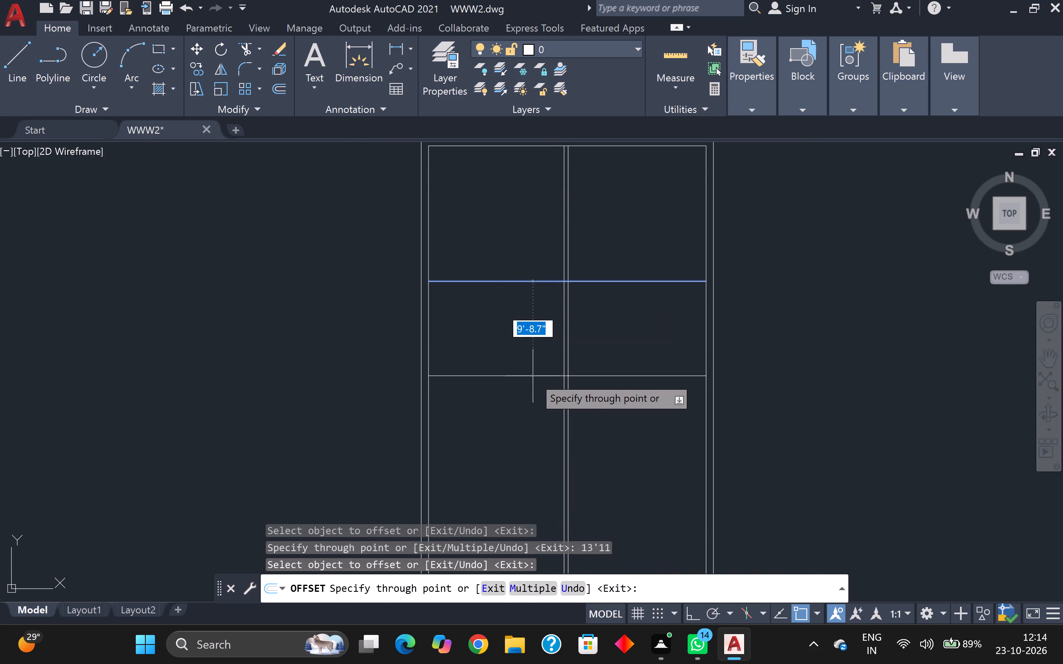
key("5")
key("Return")
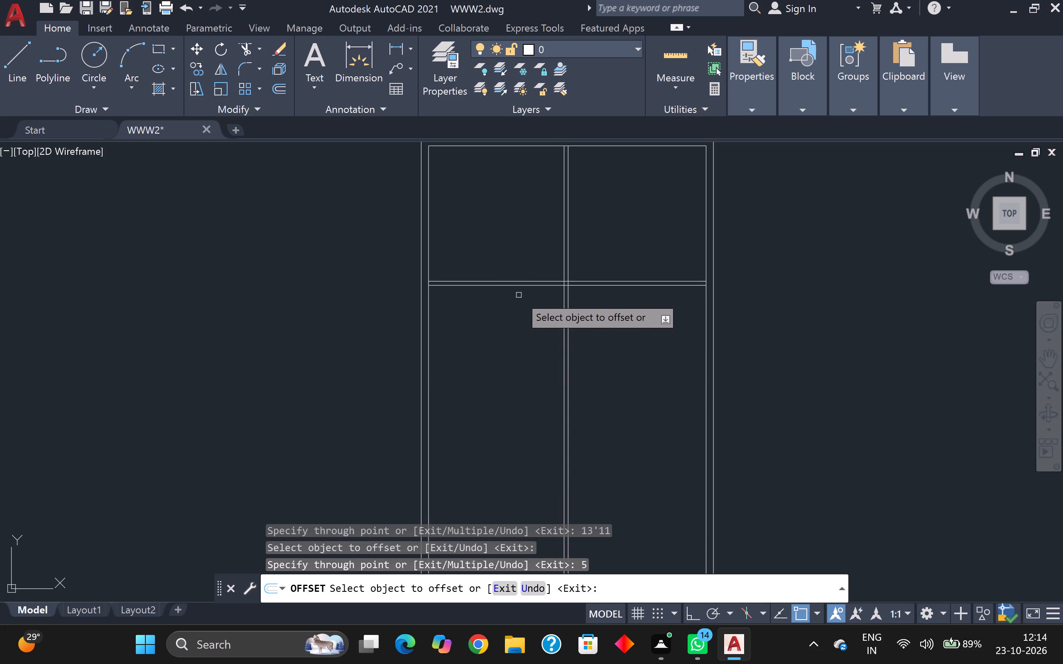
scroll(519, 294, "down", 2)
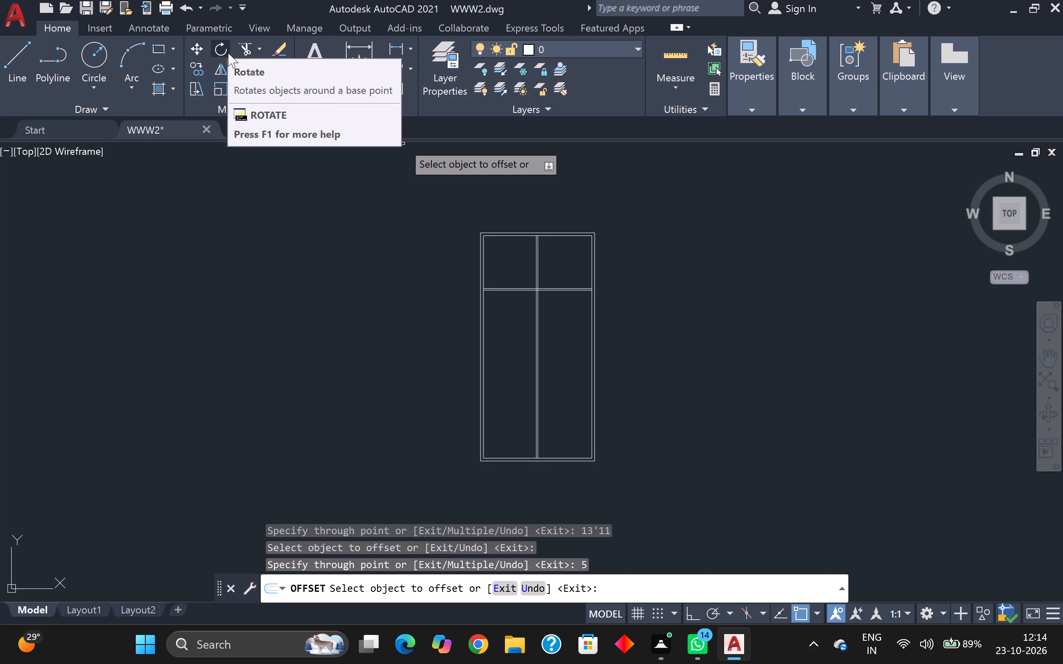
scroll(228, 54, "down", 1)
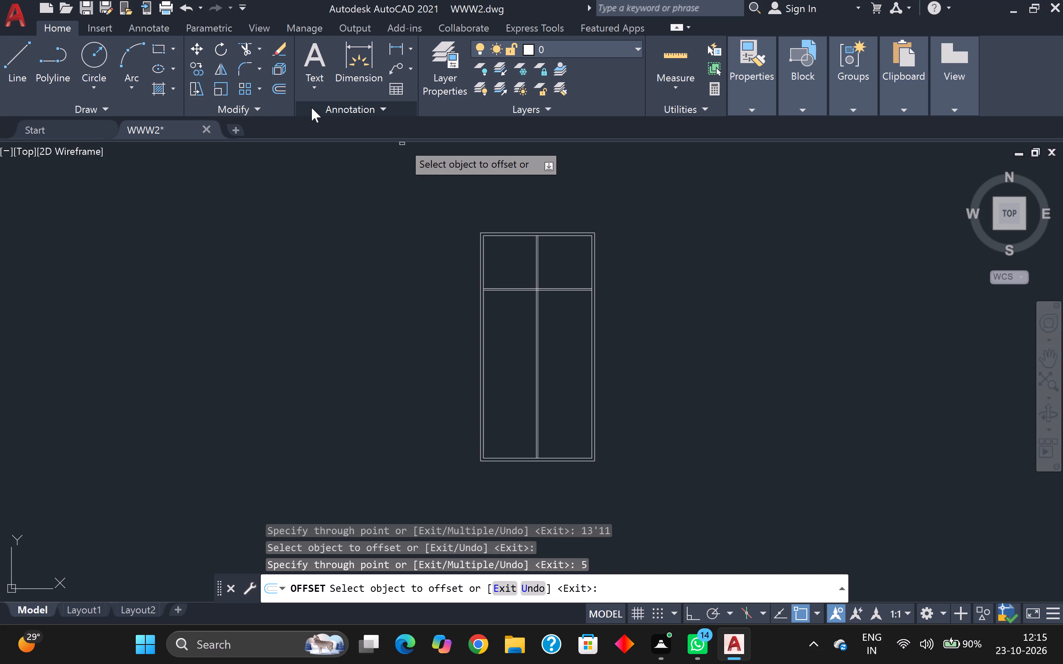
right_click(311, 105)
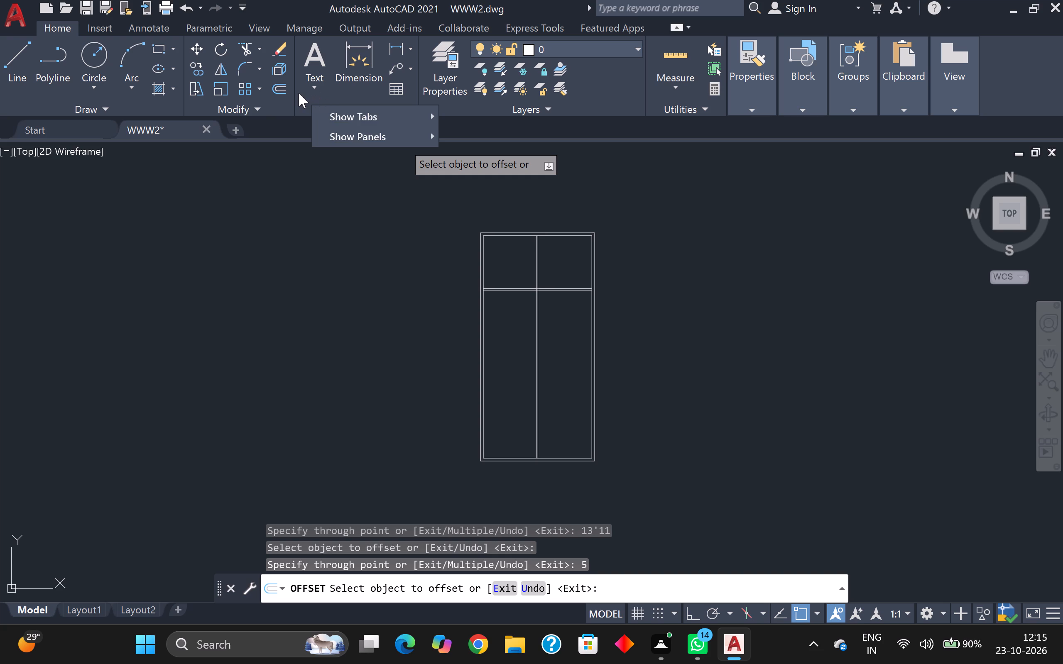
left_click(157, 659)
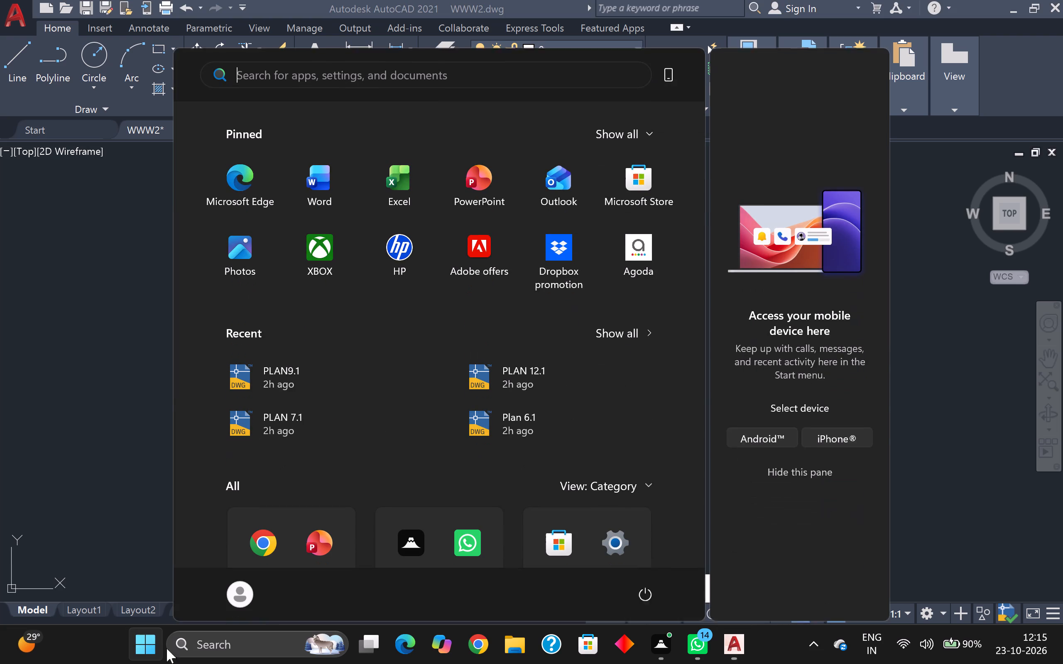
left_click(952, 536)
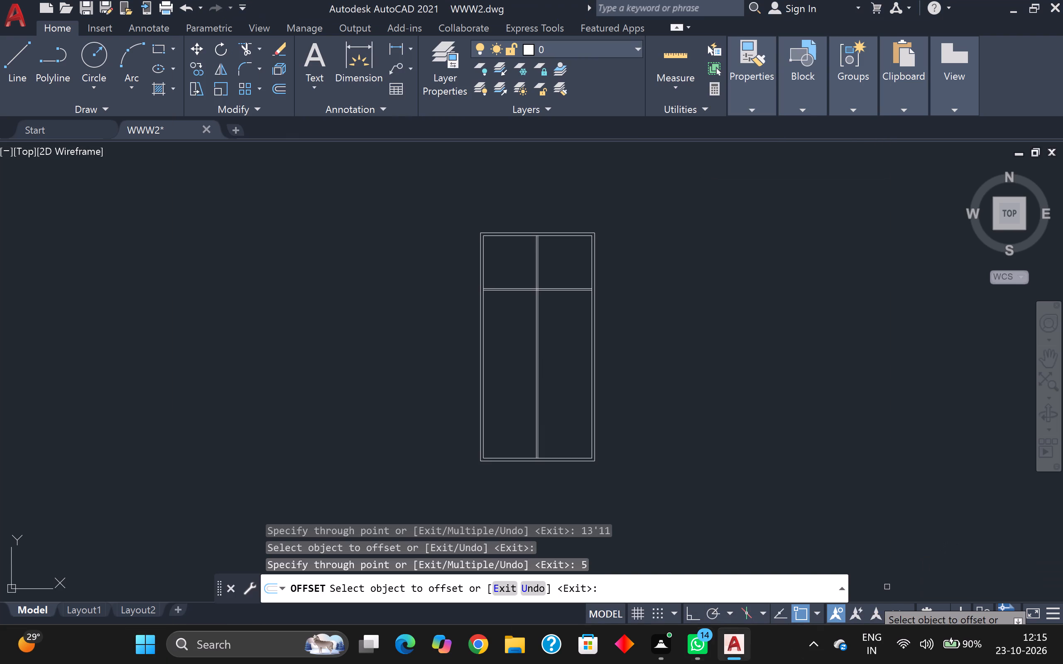
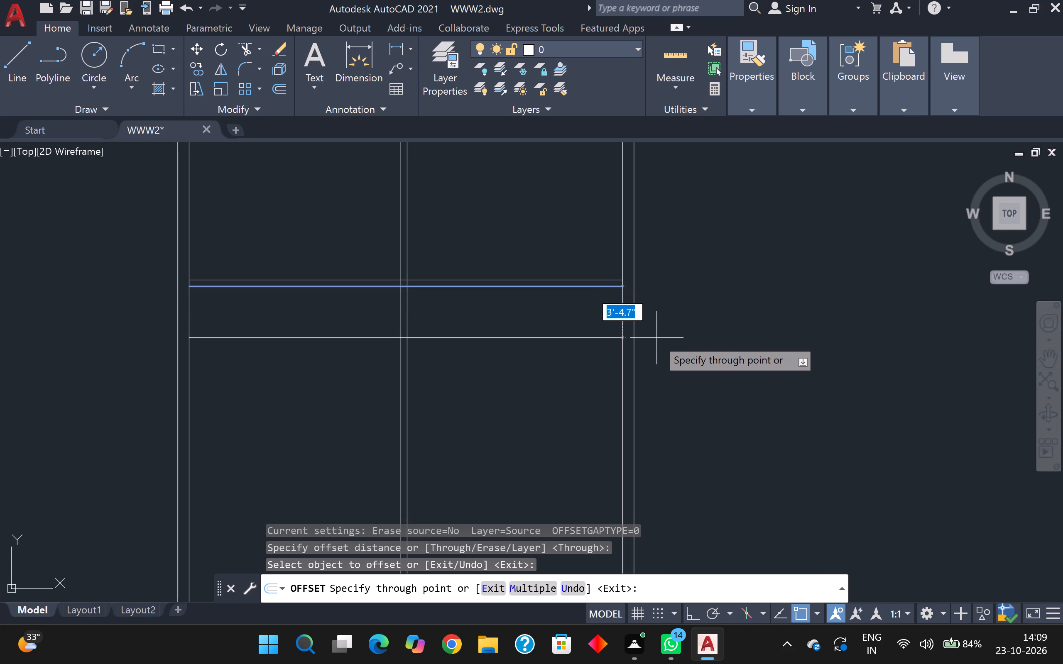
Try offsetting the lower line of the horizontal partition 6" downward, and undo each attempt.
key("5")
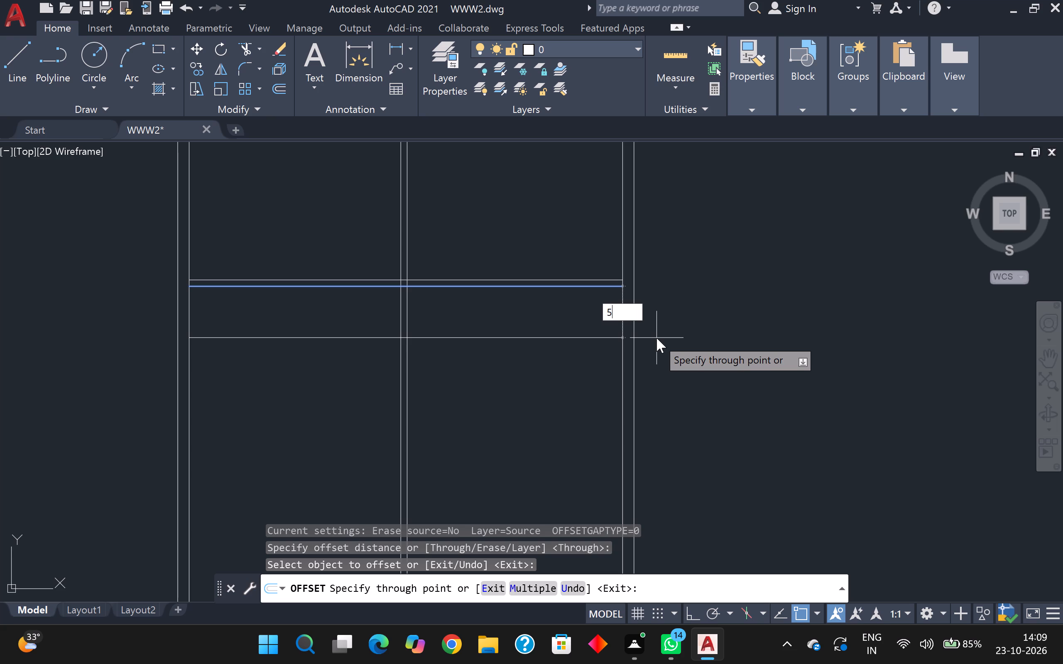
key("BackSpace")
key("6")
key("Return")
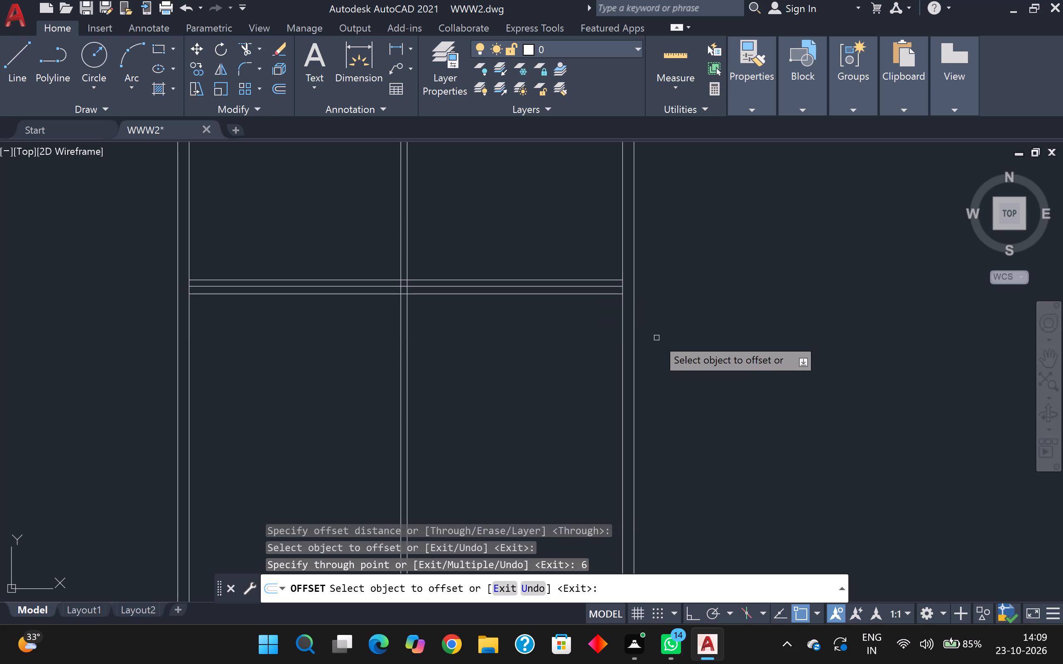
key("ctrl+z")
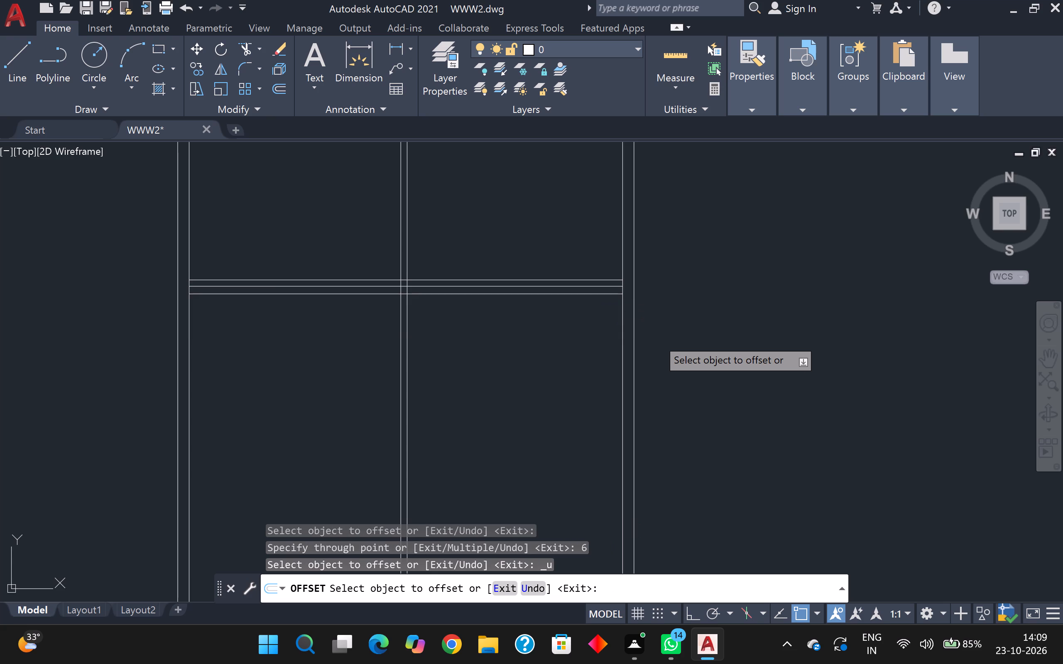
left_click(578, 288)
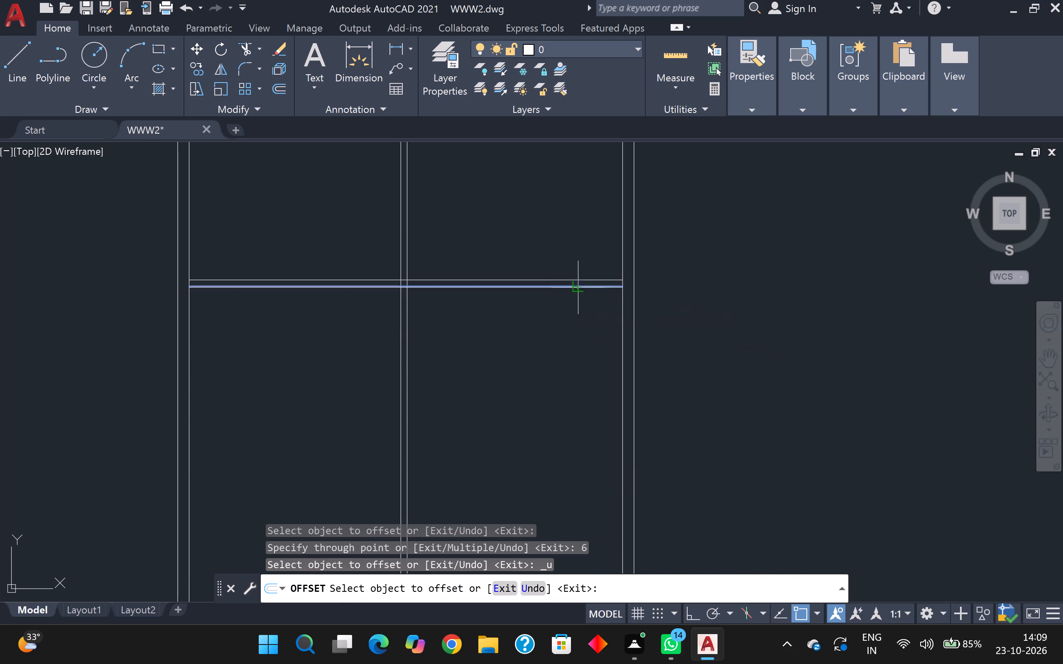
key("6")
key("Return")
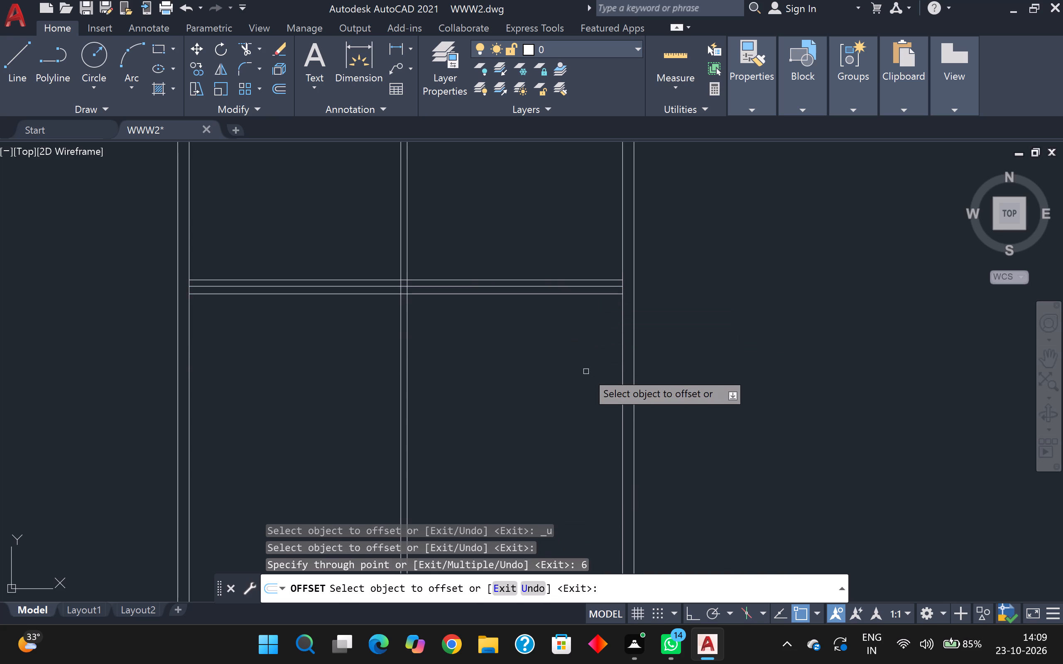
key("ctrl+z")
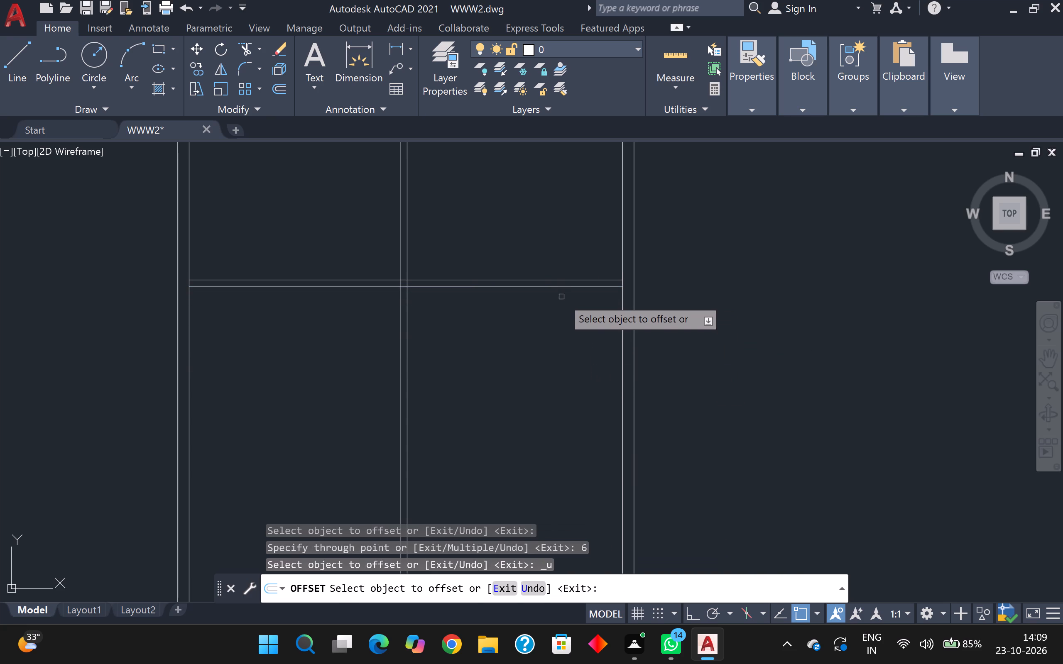
Create a second 5-inch horizontal partition by offsetting the first partition's lower line 6' downward, and the resulting line 5" further down.
left_click(566, 287)
type("6'")
key("Return")
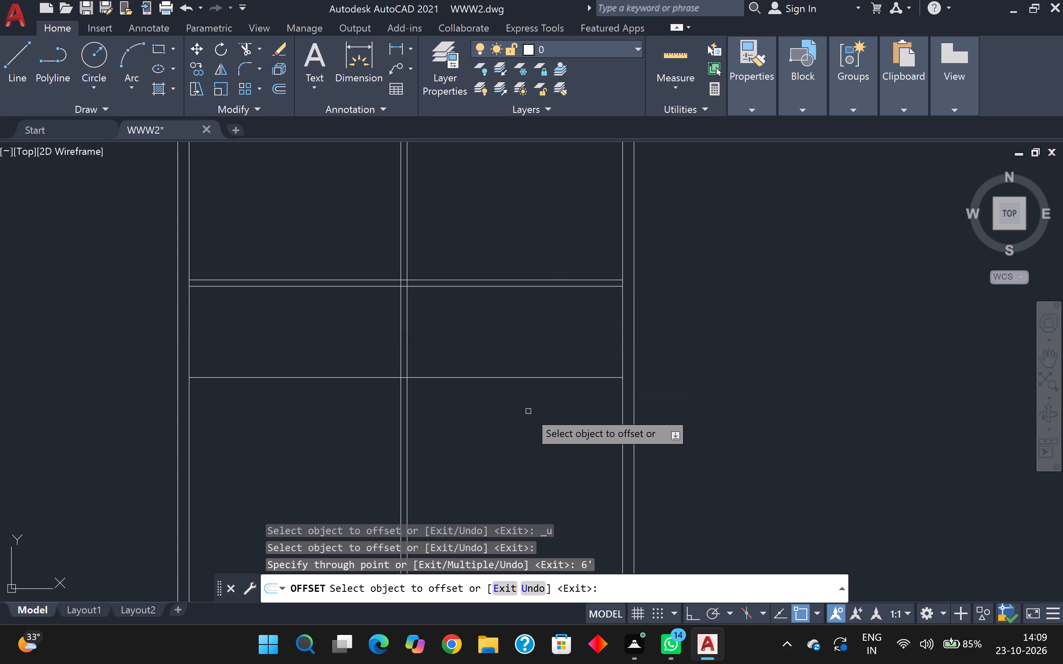
left_click(535, 378)
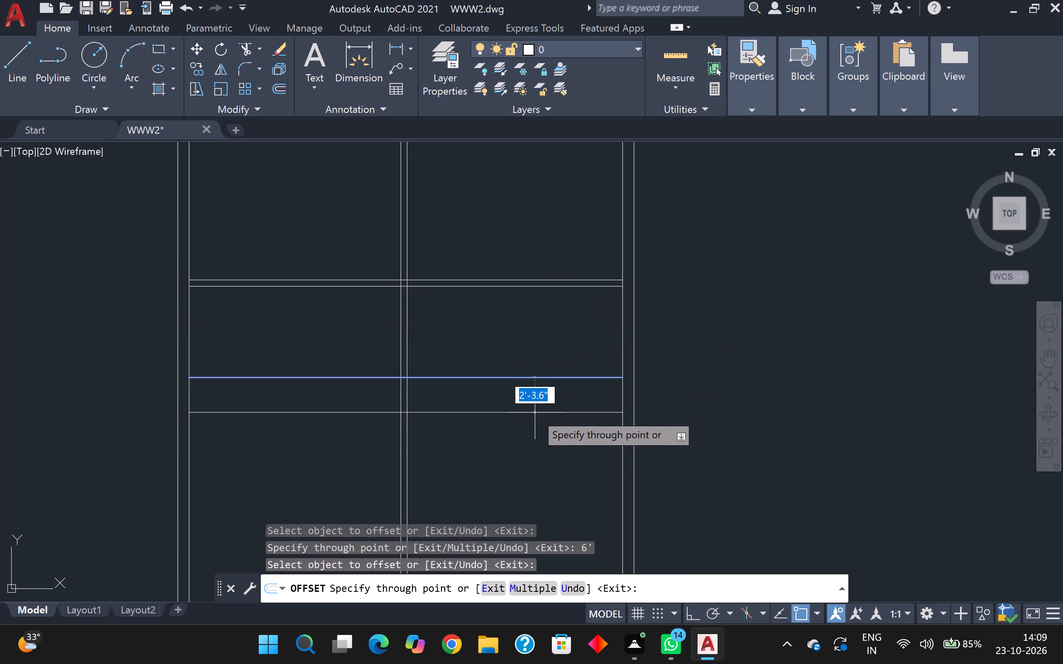
key("5")
key("Return")
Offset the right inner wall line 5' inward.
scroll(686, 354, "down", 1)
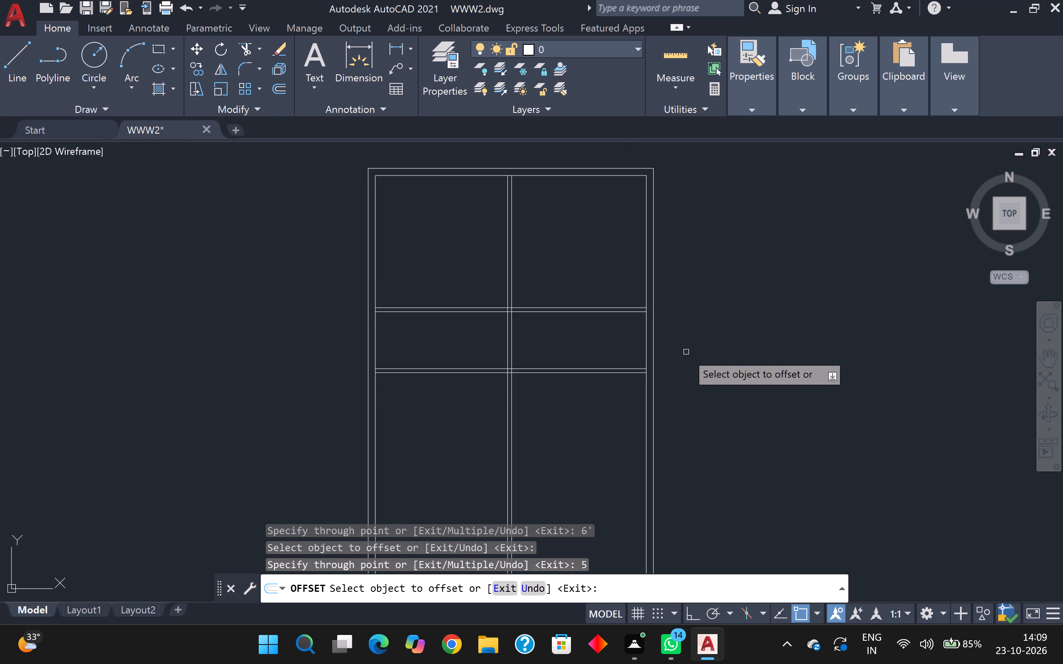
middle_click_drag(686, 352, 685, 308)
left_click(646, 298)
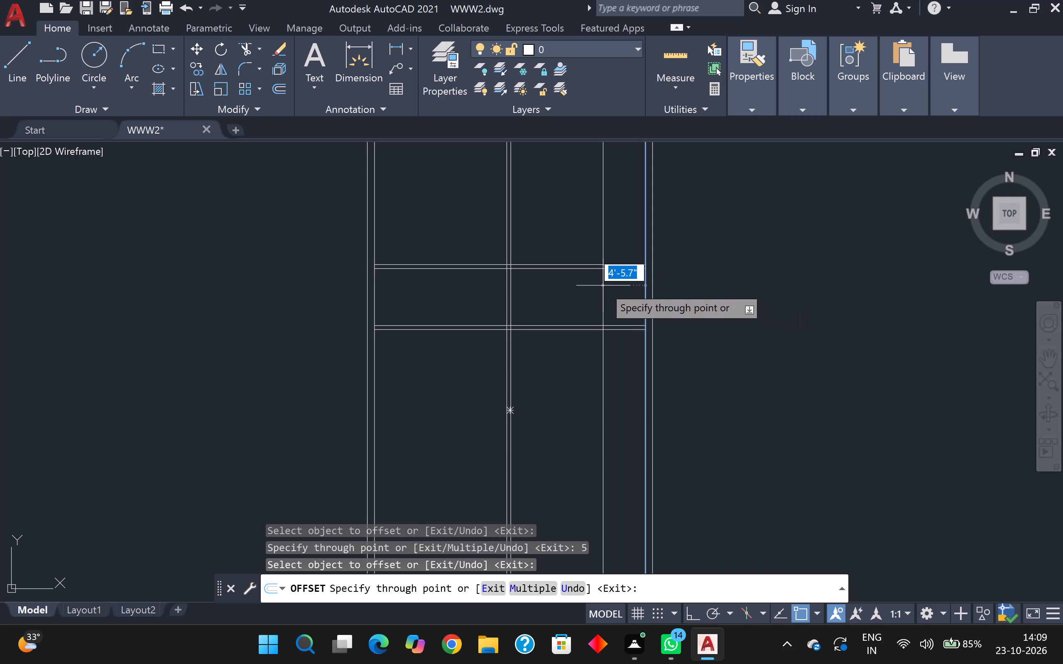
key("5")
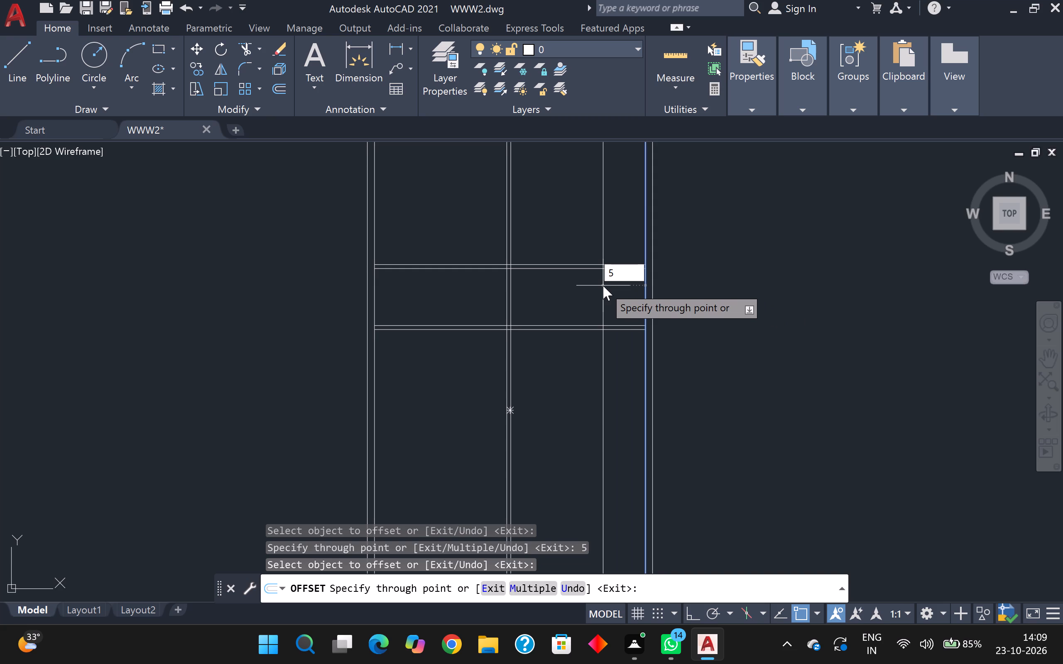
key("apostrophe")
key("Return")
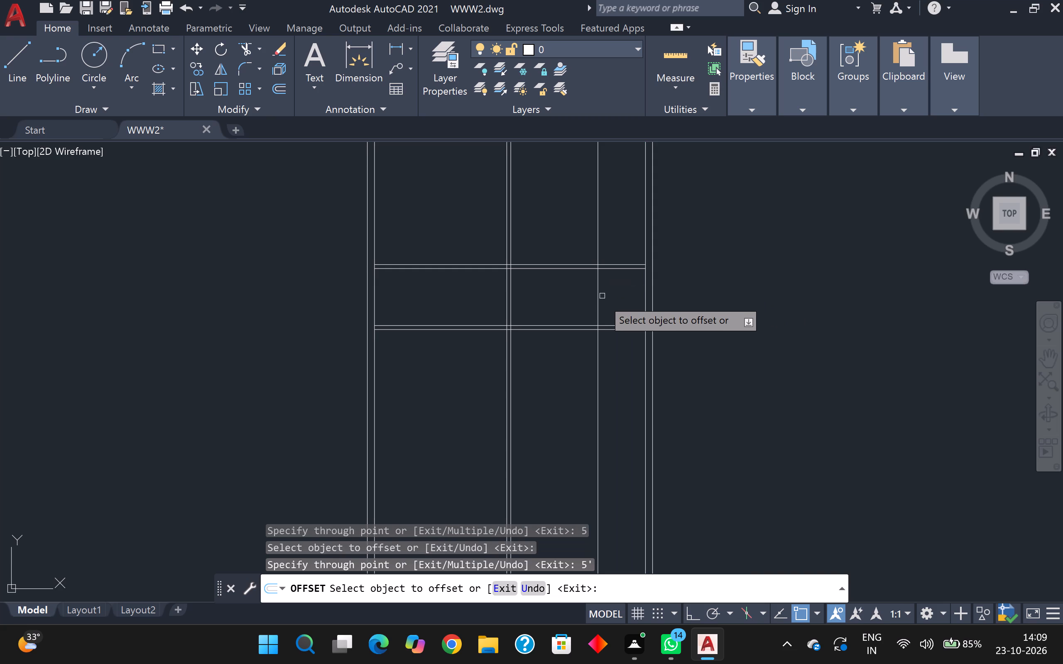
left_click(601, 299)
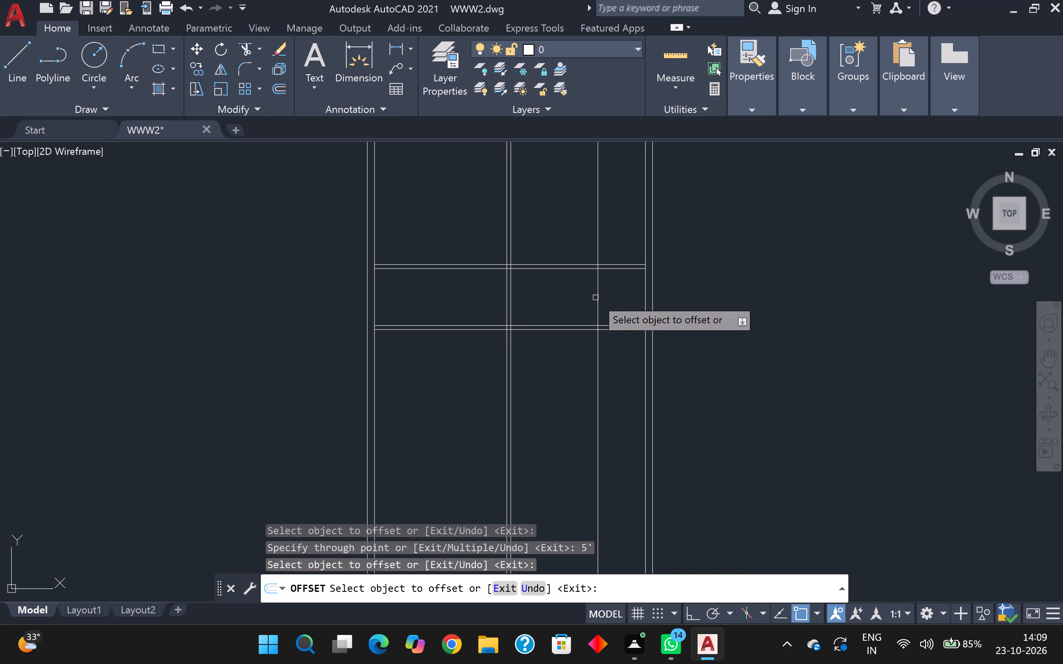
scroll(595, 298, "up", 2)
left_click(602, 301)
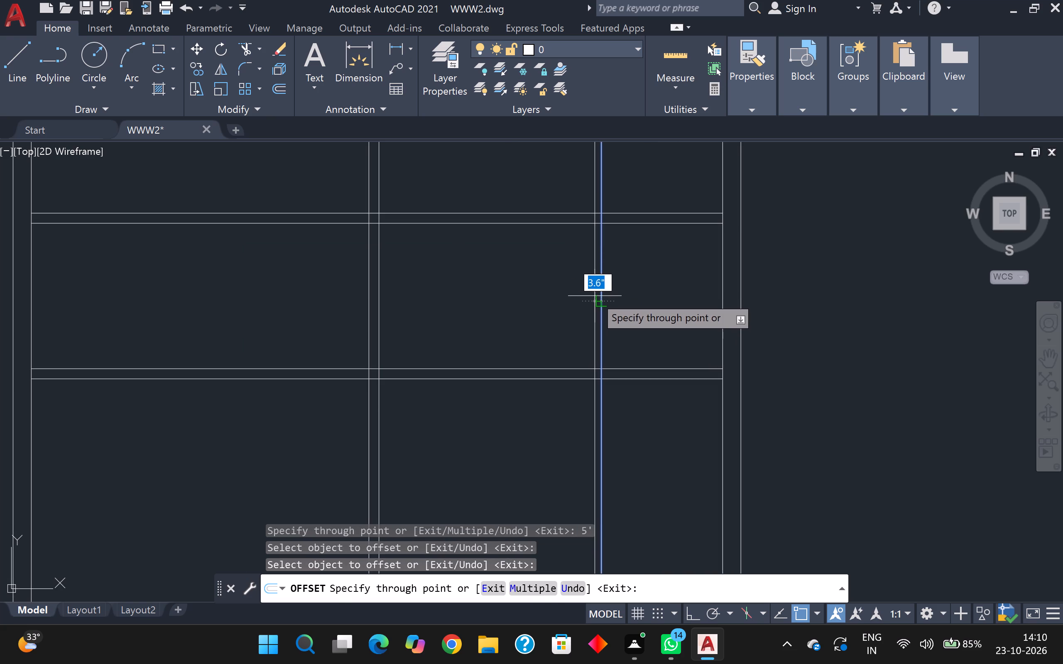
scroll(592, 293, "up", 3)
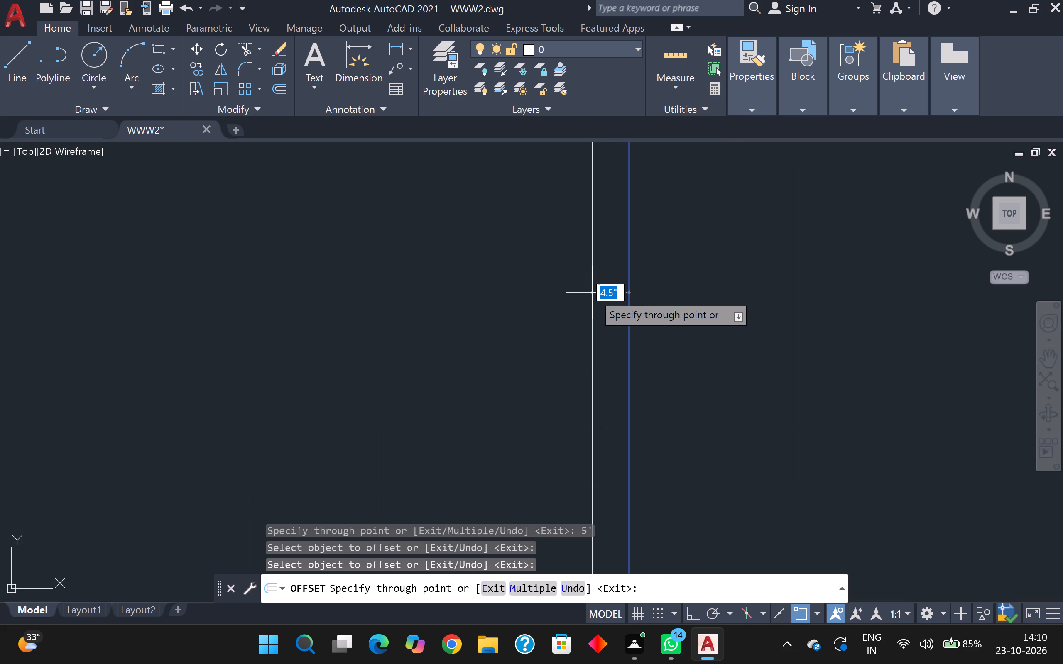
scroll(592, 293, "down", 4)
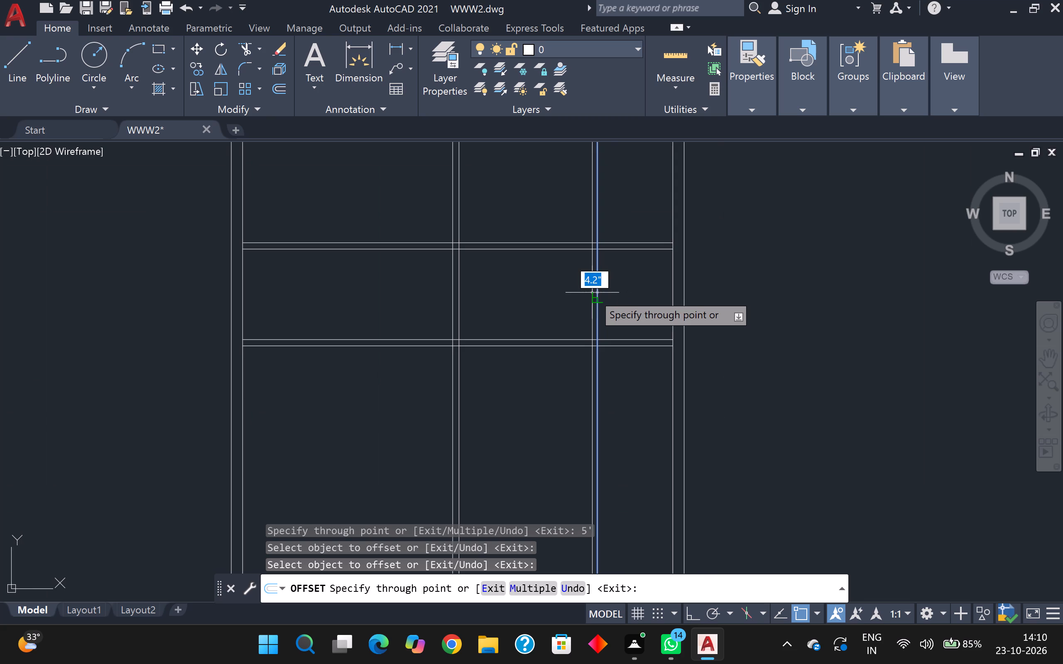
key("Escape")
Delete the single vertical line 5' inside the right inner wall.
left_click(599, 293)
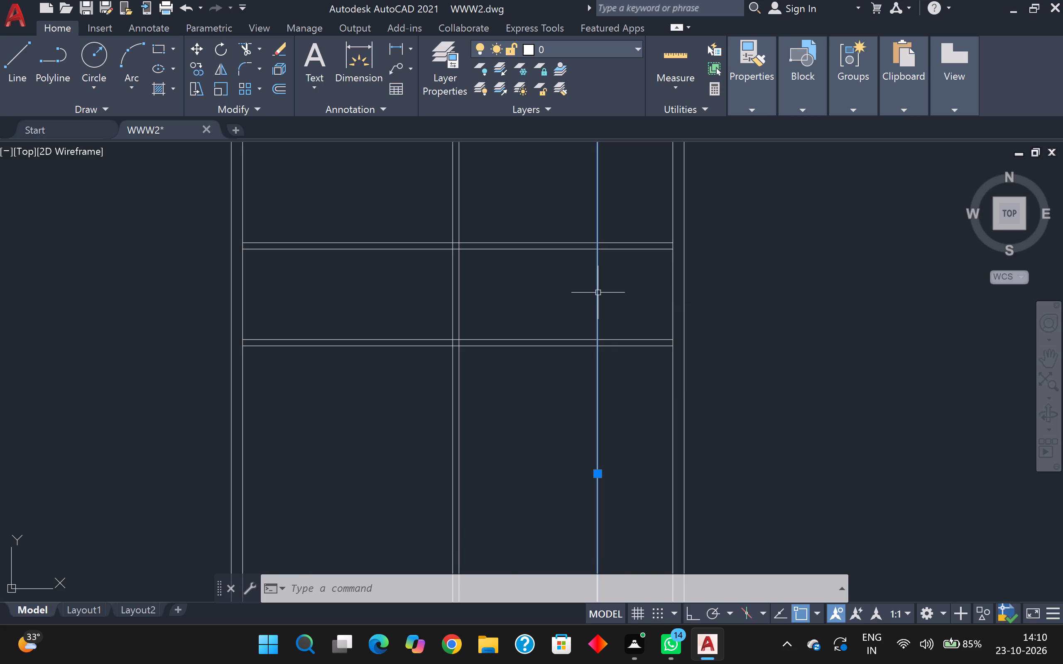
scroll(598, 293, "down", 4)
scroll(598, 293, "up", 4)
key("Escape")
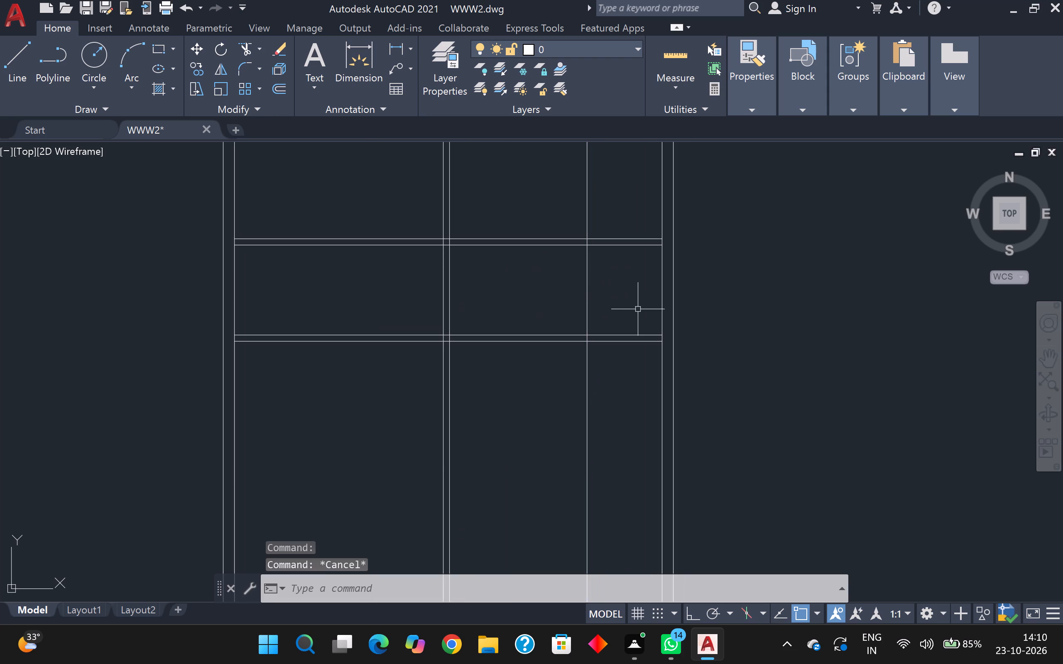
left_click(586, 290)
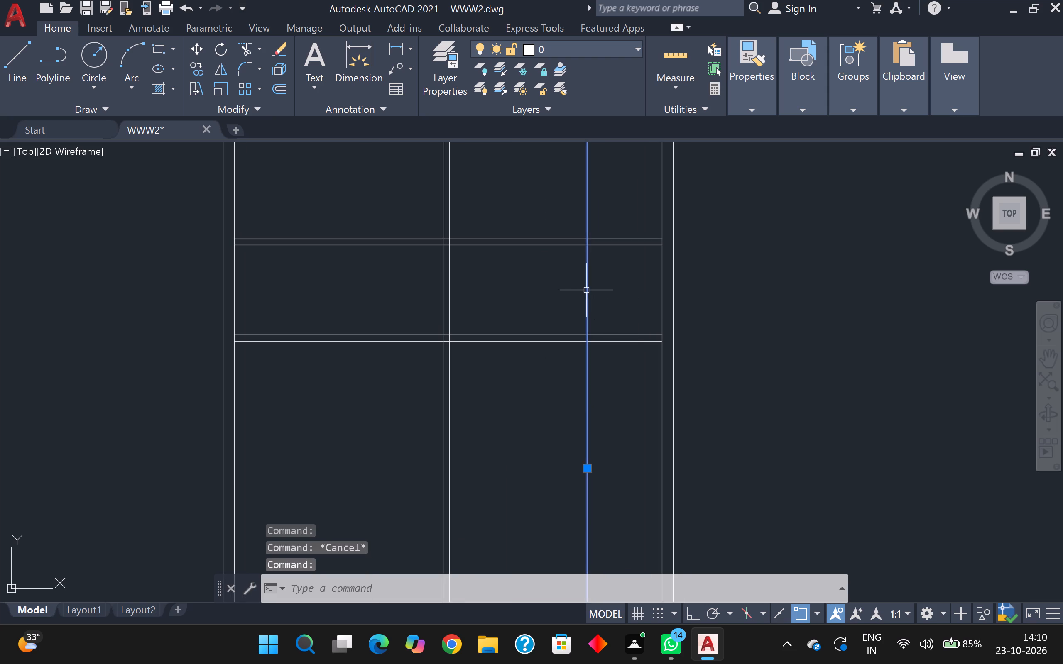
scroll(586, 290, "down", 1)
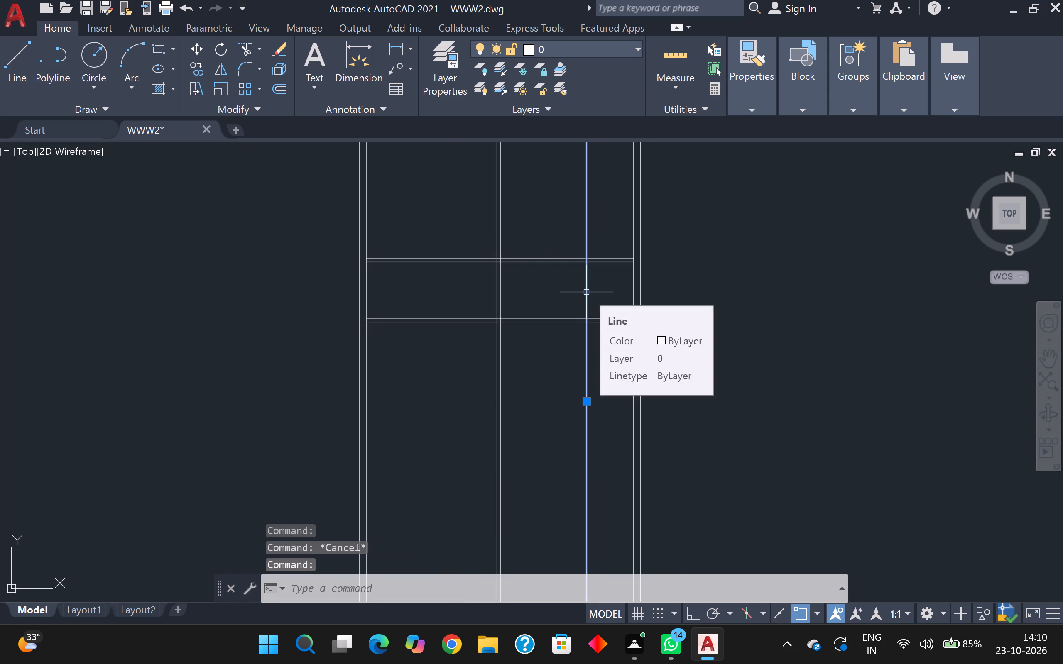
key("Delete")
Create a 5-inch vertical partition by offsetting the right inner wall line 3' inward, and the resulting line 5" further to the left.
key("o")
key("Return")
key("Return")
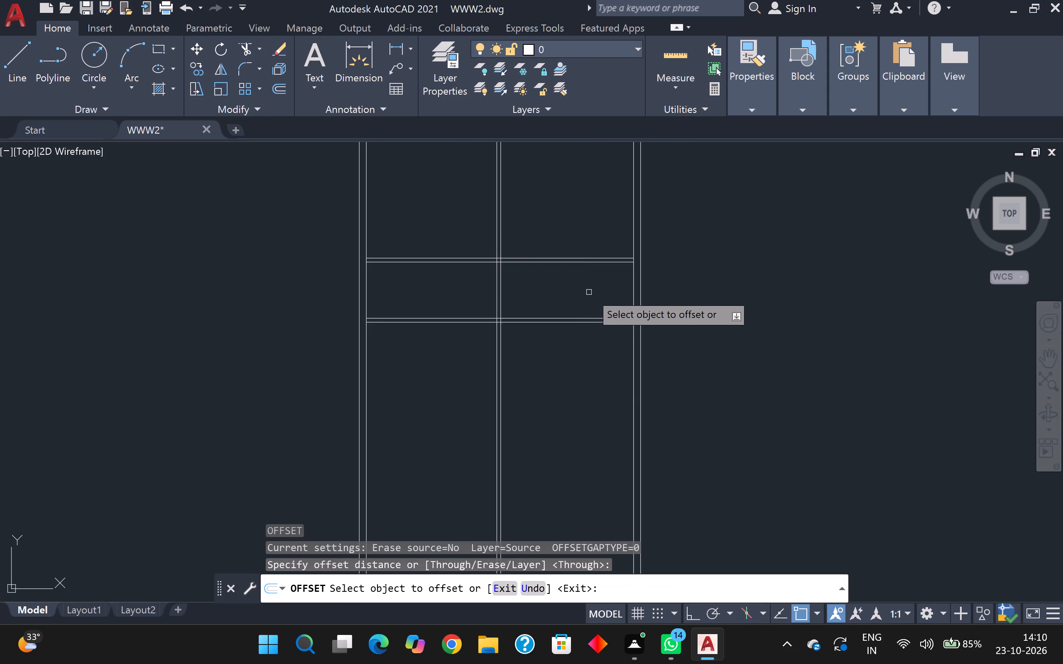
left_click(632, 301)
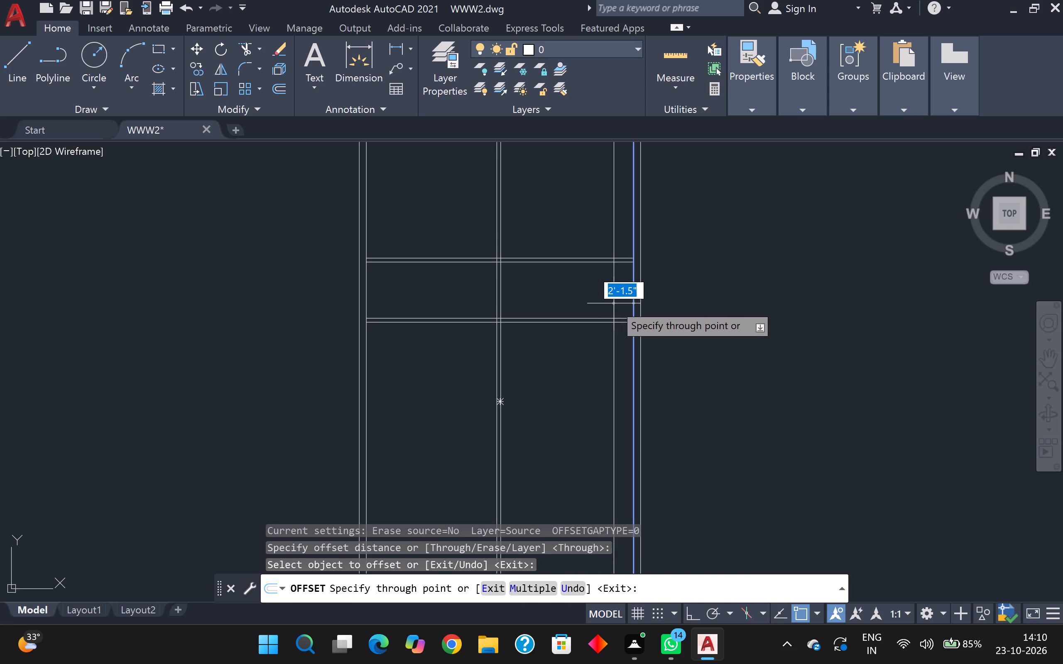
key("3")
key("apostrophe")
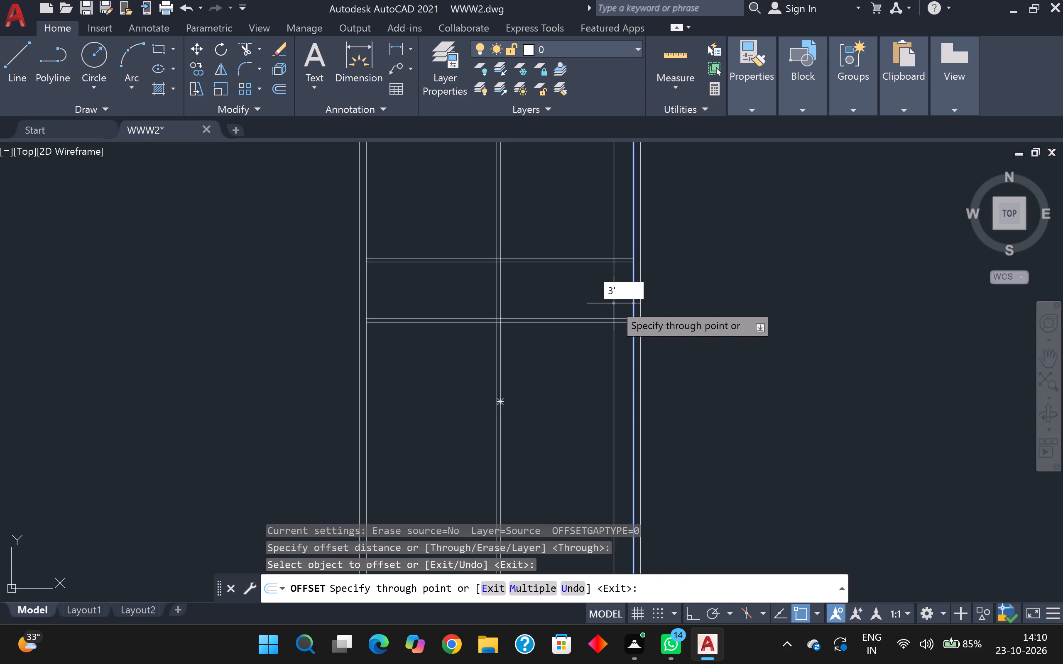
key("Return")
scroll(610, 303, "up", 1)
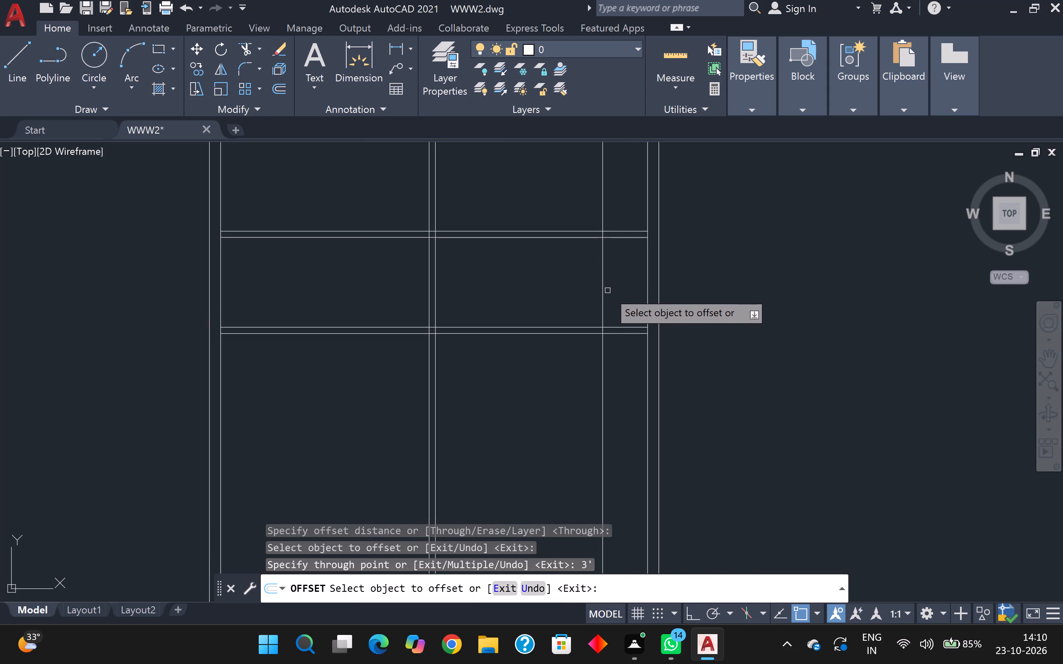
left_click(602, 287)
key("5")
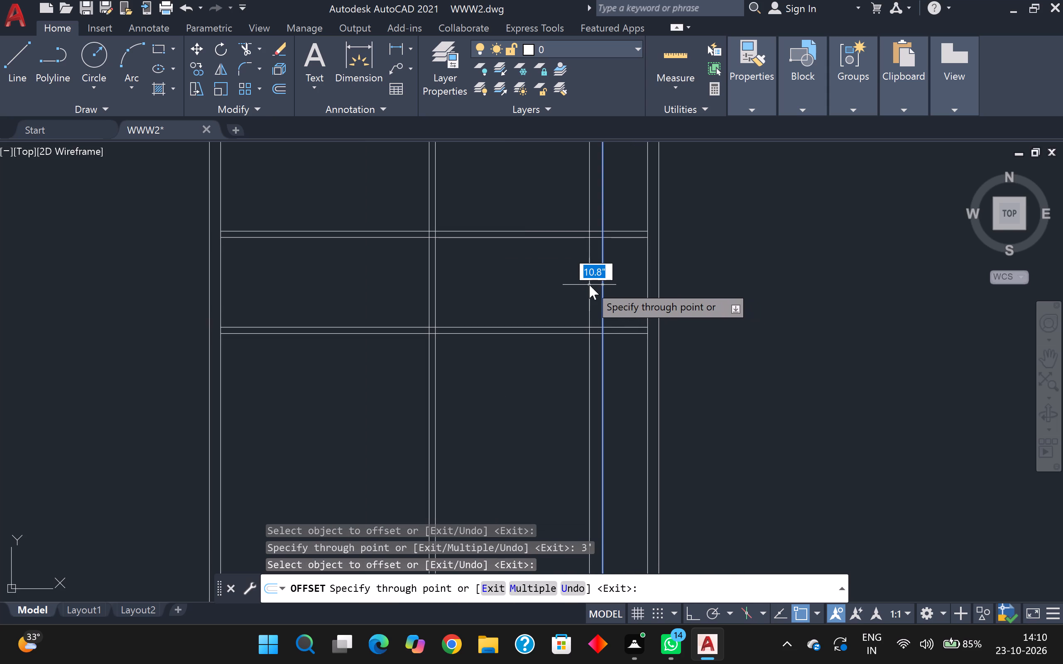
key("Return")
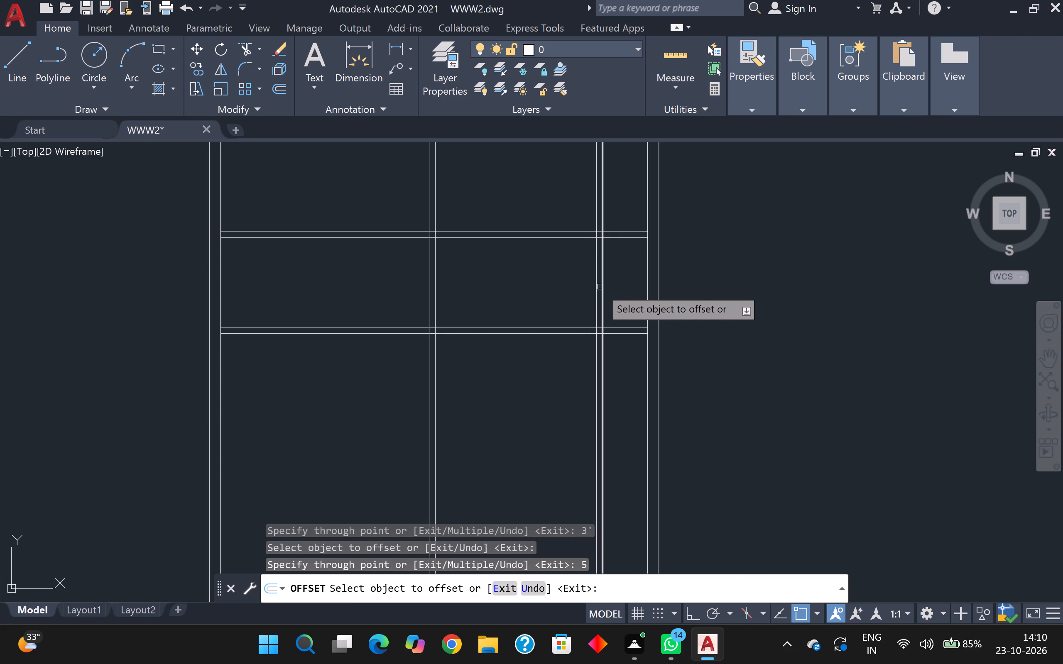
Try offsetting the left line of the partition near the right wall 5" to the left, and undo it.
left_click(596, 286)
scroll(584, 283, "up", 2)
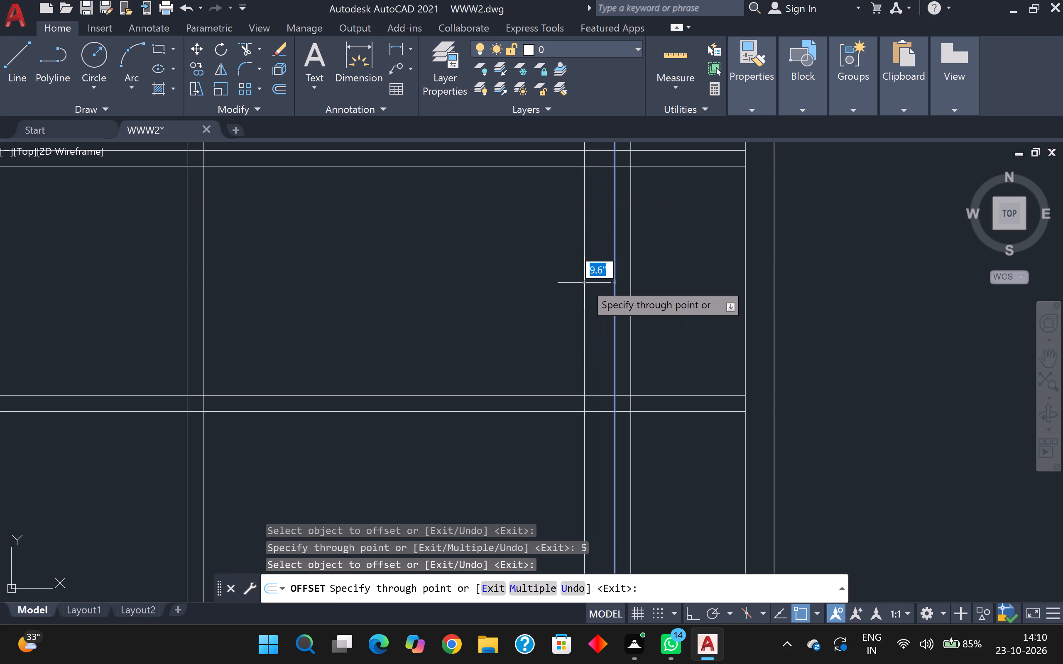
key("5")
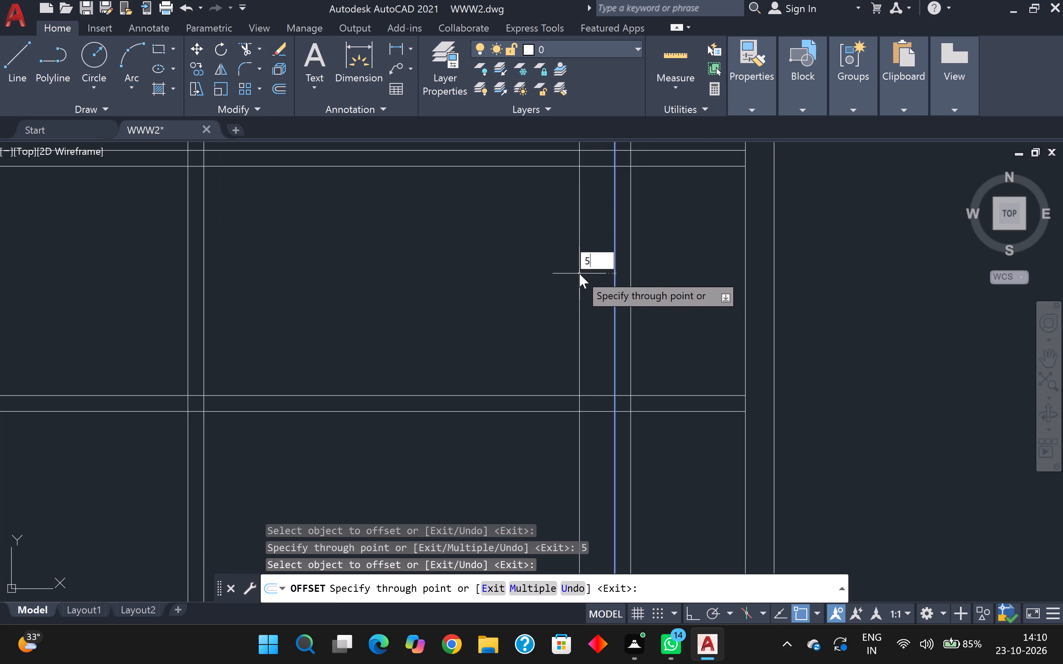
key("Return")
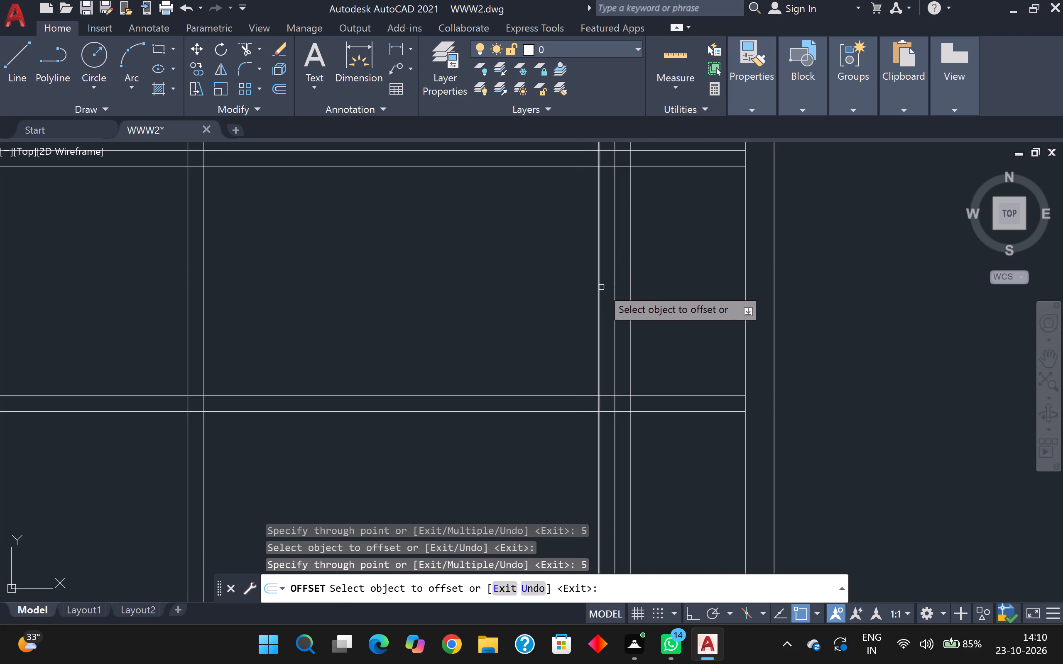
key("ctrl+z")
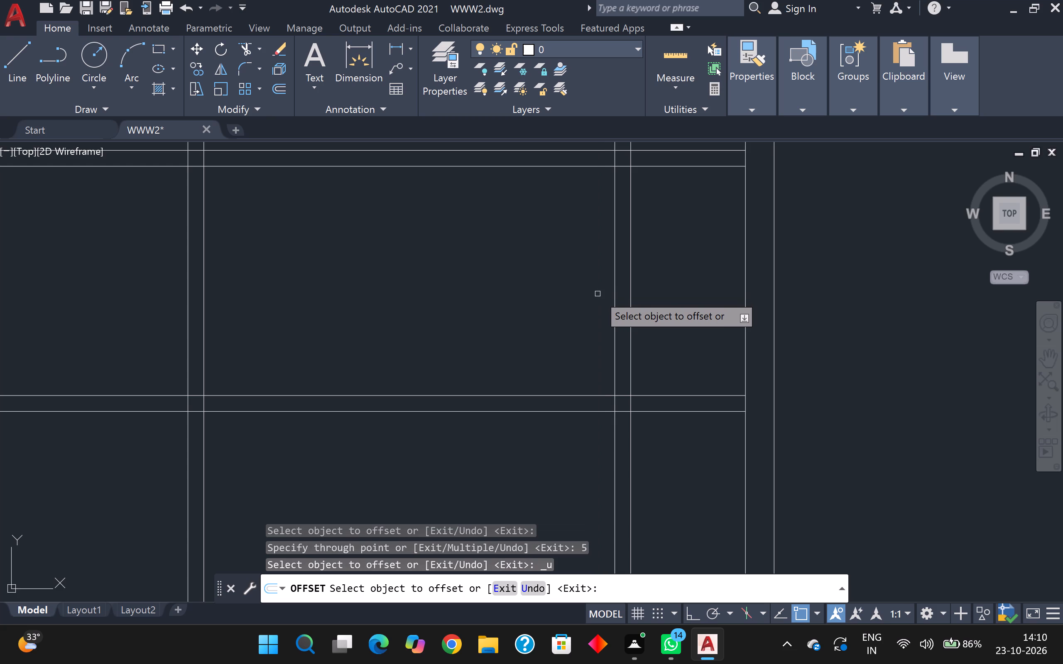
Create another 5-inch vertical partition by offsetting the left line of the partition near the right wall 5' left, and the resulting line 5" further left.
left_click(613, 301)
key("5")
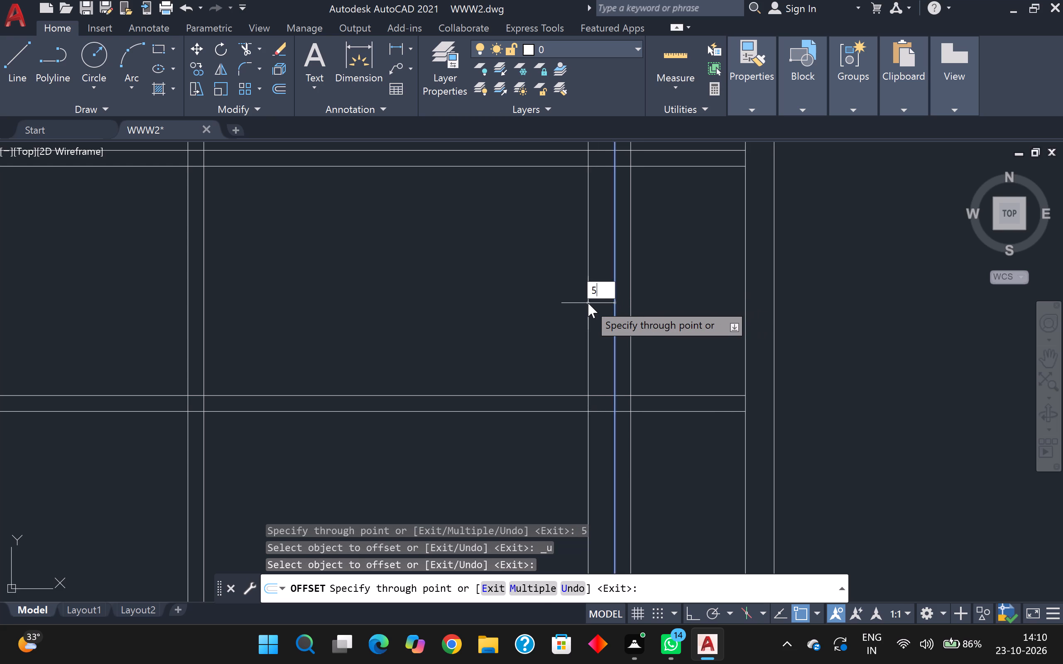
key("apostrophe")
key("Return")
scroll(588, 303, "down", 2)
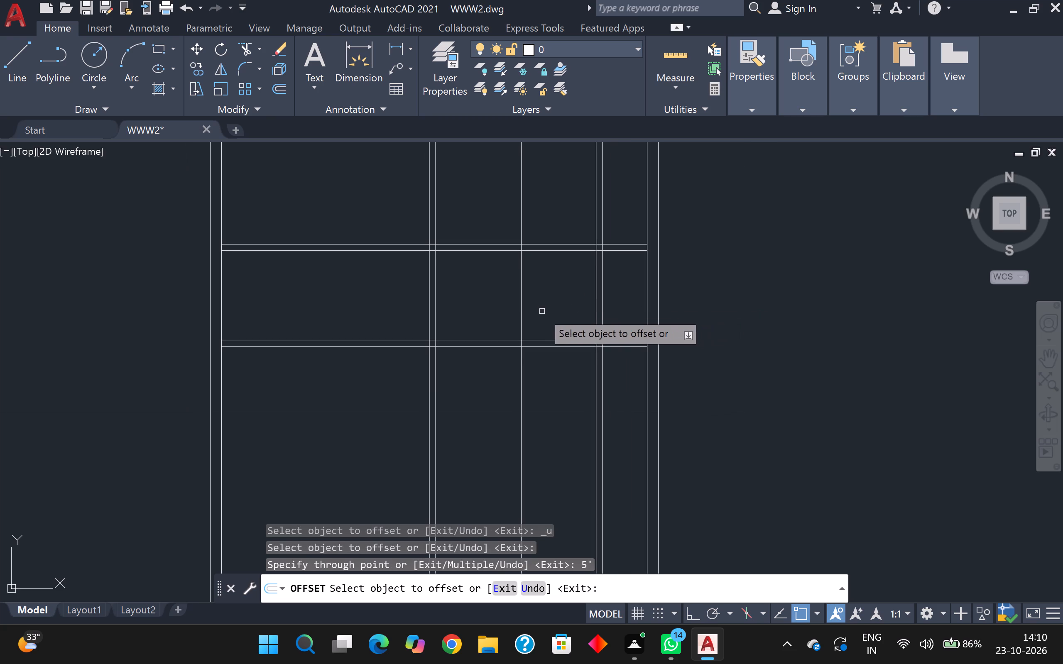
left_click(519, 300)
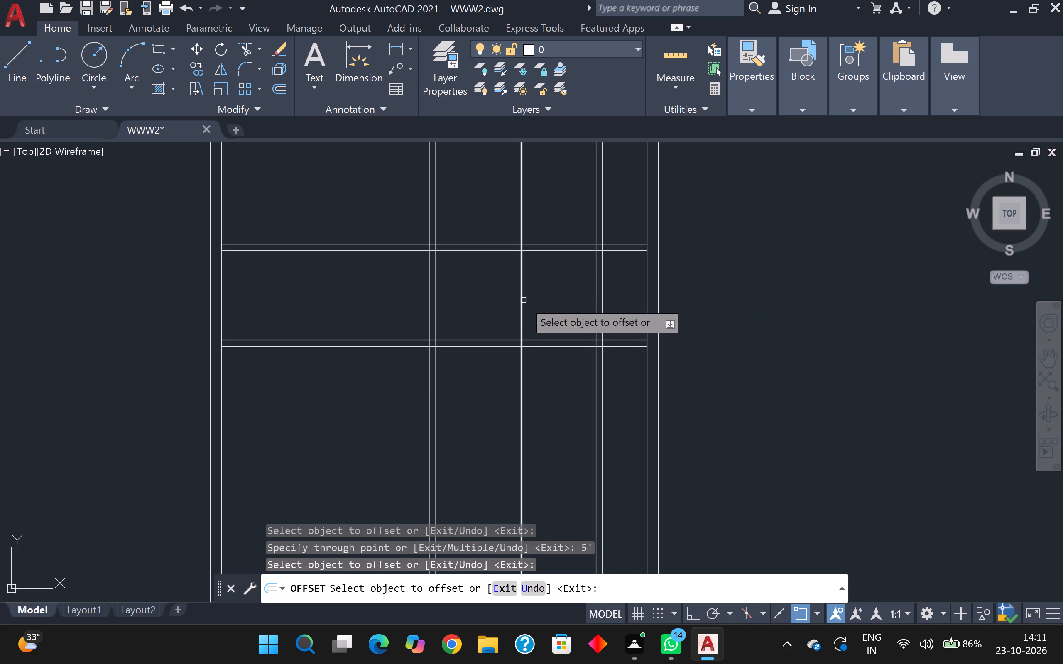
left_click(523, 300)
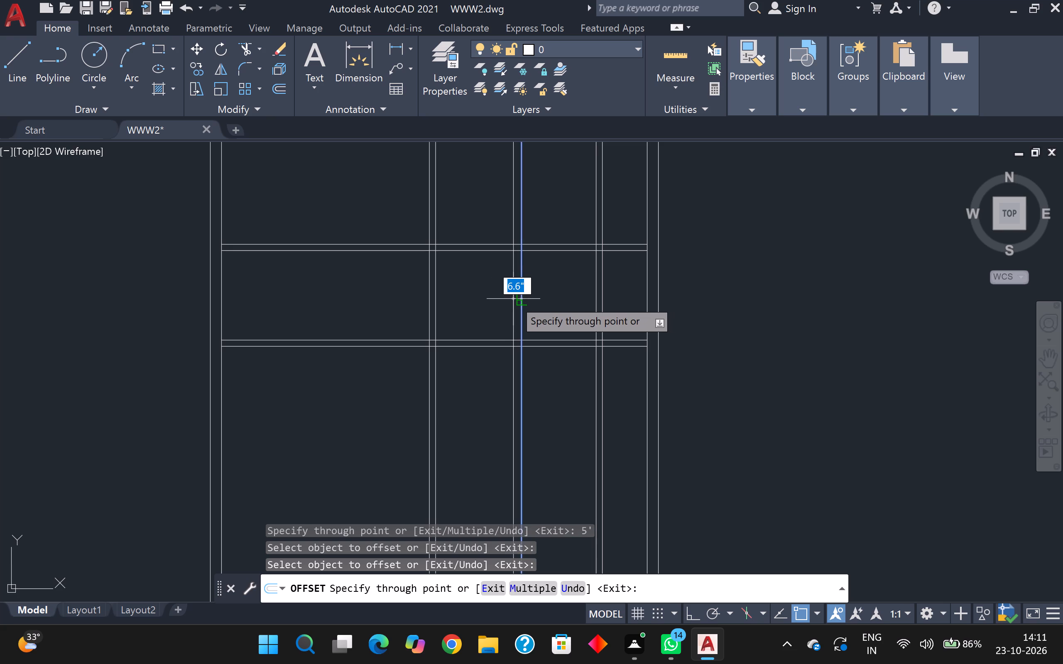
key("5")
key("Return")
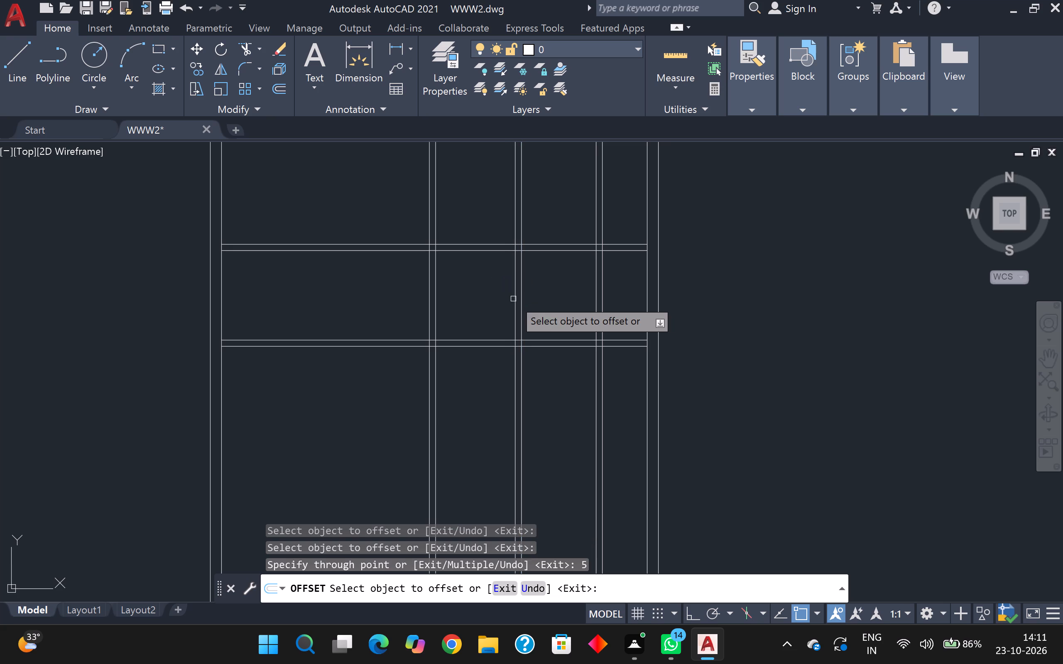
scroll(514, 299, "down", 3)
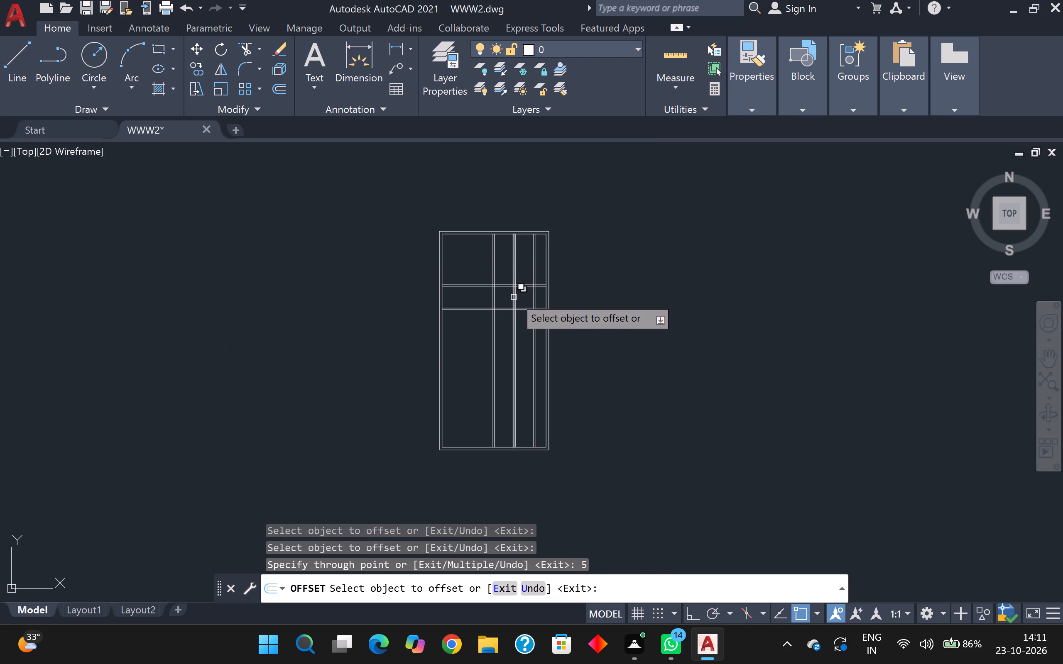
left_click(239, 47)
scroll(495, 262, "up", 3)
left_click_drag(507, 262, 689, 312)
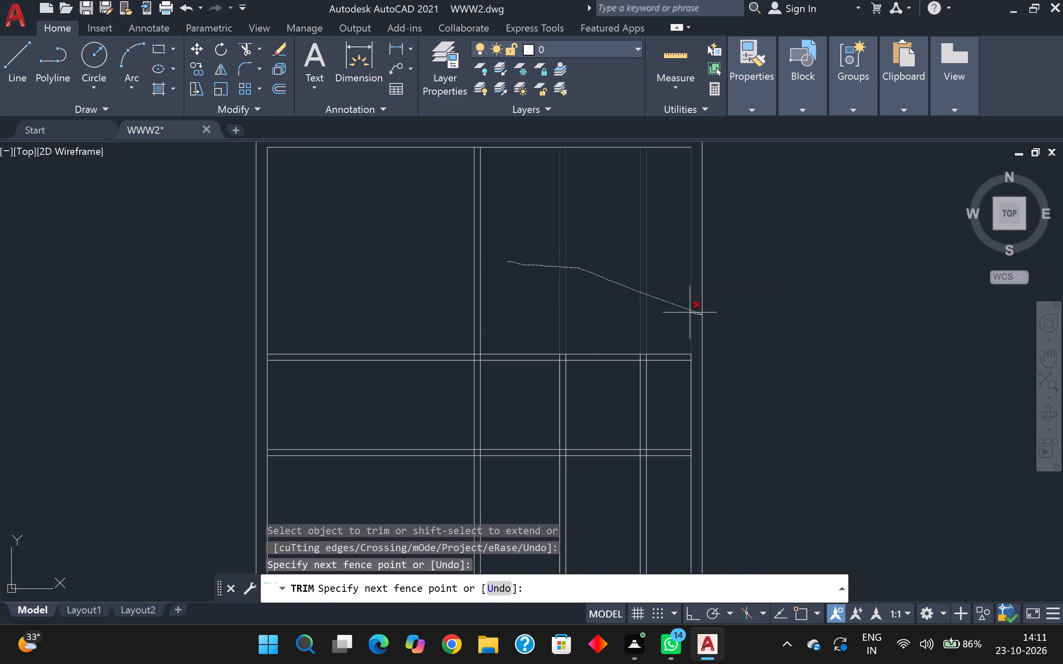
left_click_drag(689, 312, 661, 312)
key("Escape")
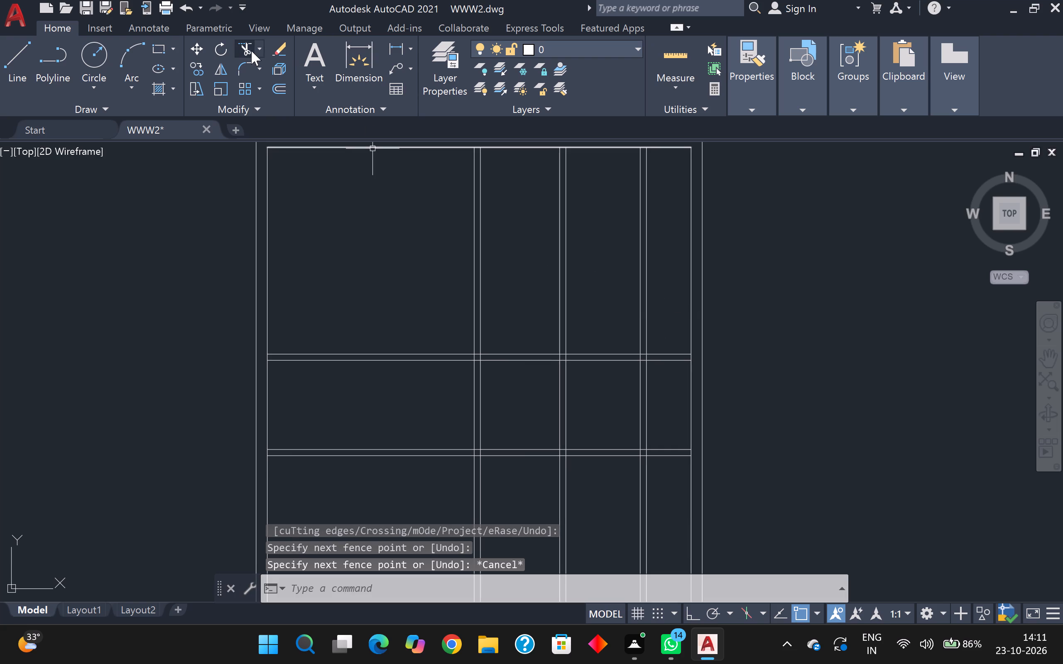
Trim the two vertical partitions right of the central one away above the upper horizontal partition, clearing the upper-right room.
left_click(250, 50)
left_click_drag(537, 312, 542, 312)
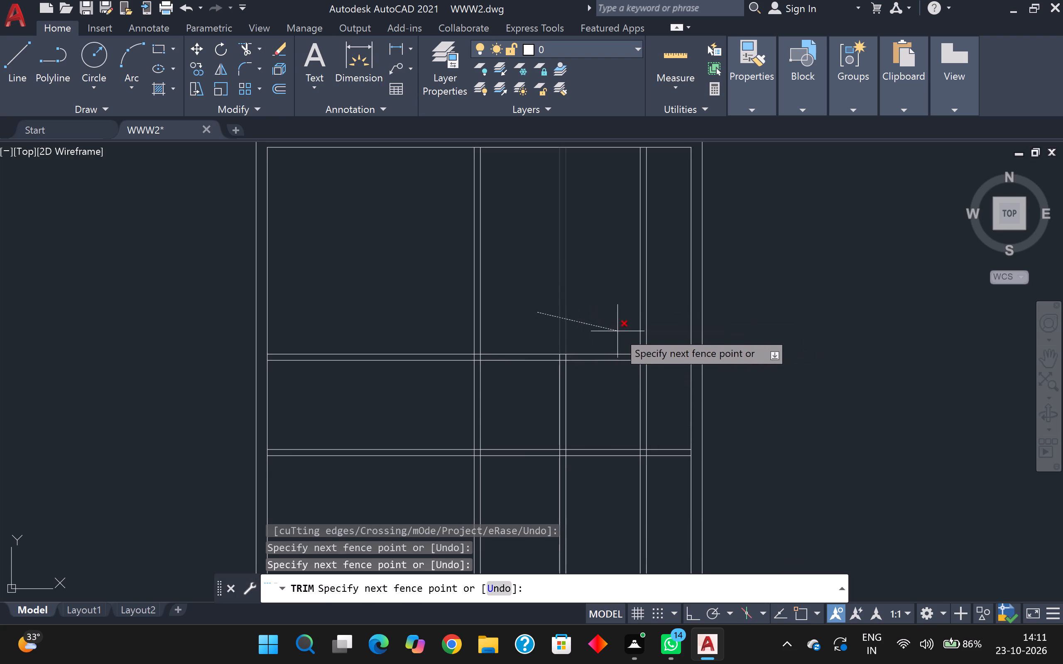
left_click(642, 330)
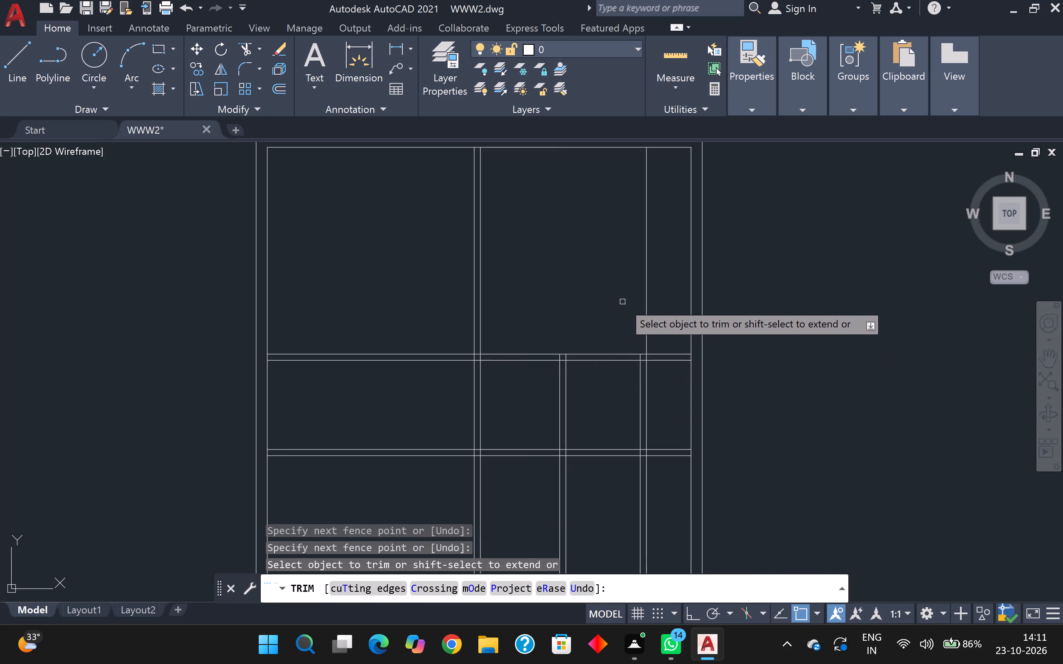
left_click(634, 296)
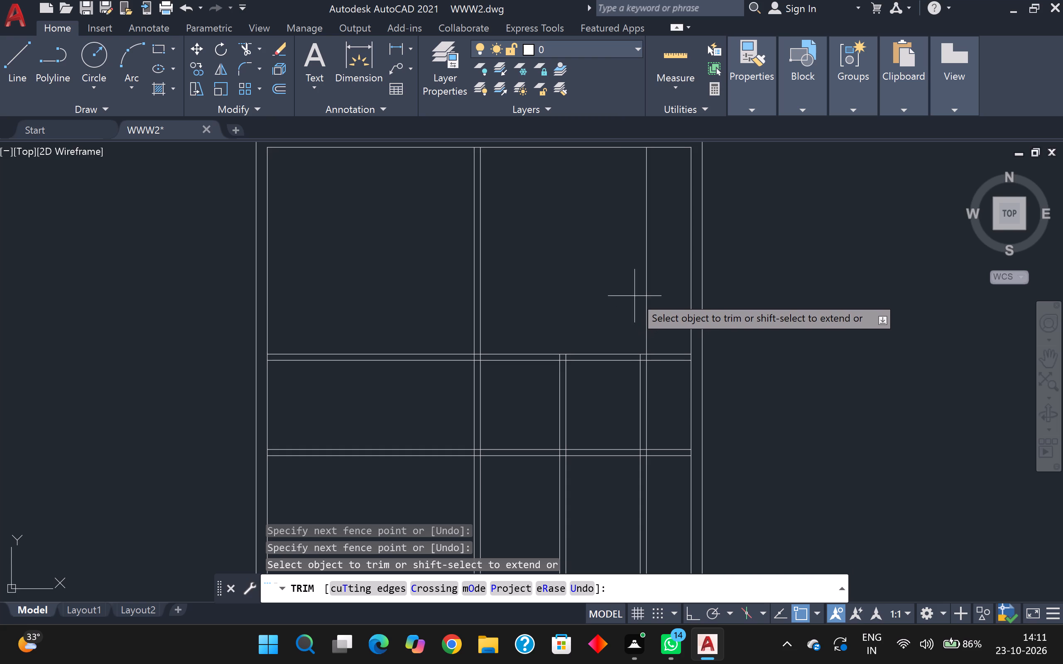
left_click(656, 300)
scroll(647, 313, "down", 2)
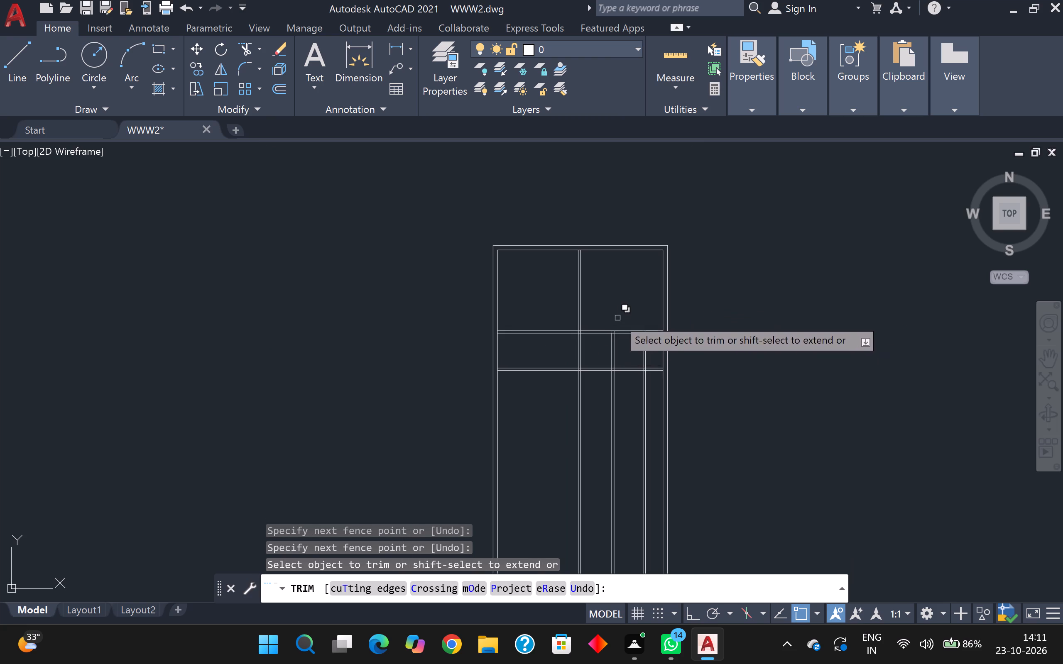
Trim the same two vertical partitions away below the lower horizontal partition, keeping them only between the two horizontal partitions.
middle_click_drag(617, 315, 626, 252)
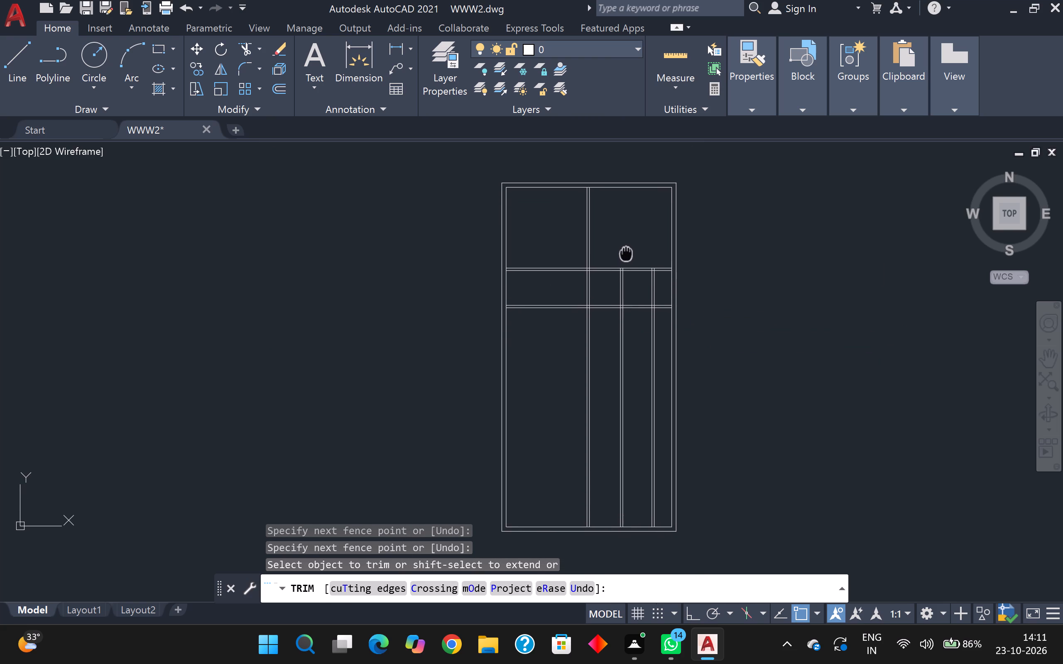
middle_click_drag(626, 252, 626, 252)
scroll(626, 251, "up", 1)
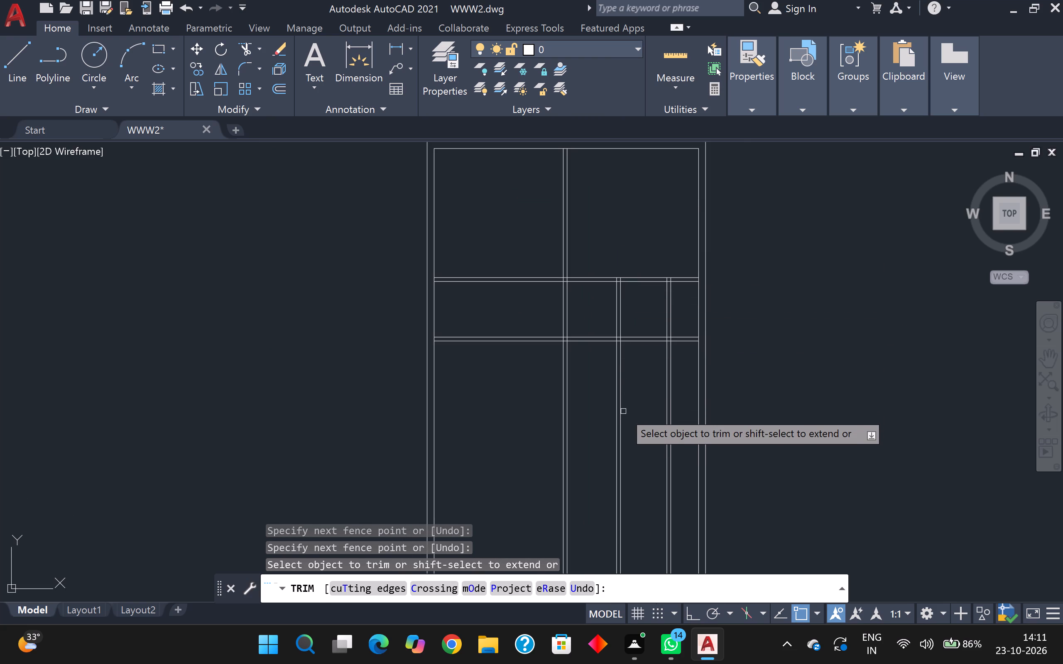
scroll(623, 411, "up", 1)
scroll(623, 409, "down", 1)
left_click_drag(604, 388, 671, 386)
Trim both lines of the lower horizontal partition away between the left wall and the central vertical partition.
scroll(671, 386, "down", 2)
middle_click_drag(712, 385, 708, 347)
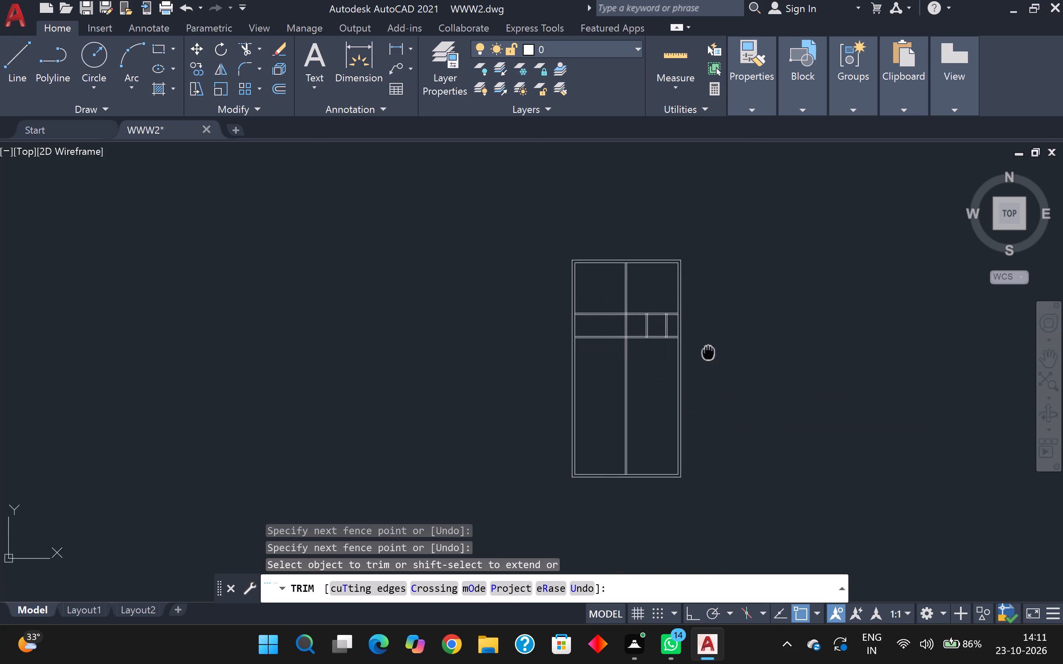
middle_click_drag(708, 347, 713, 331)
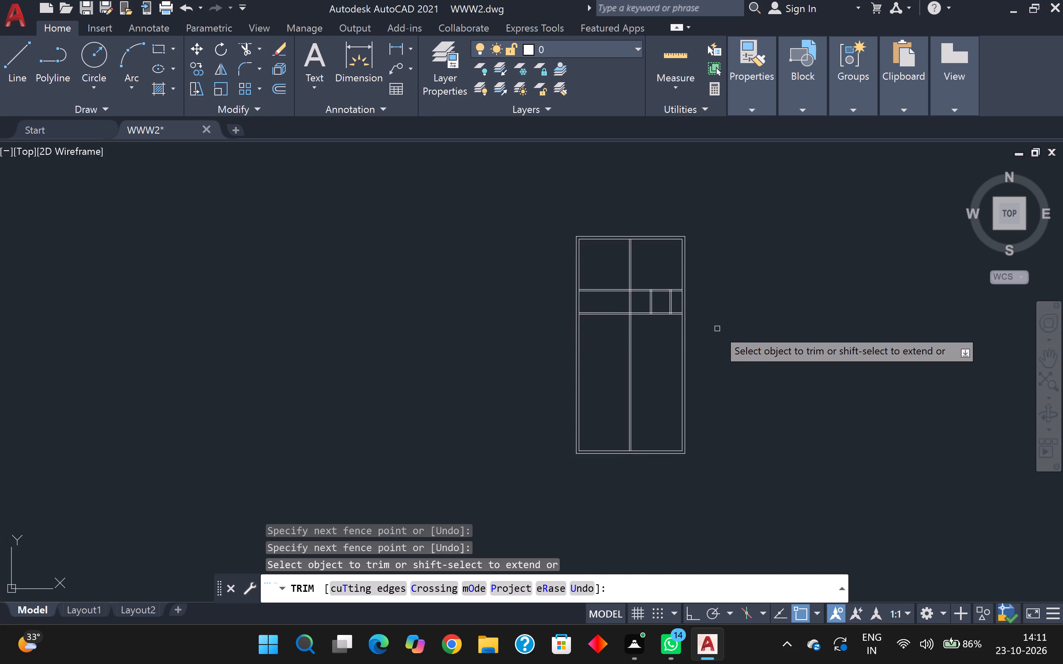
scroll(717, 329, "up", 2)
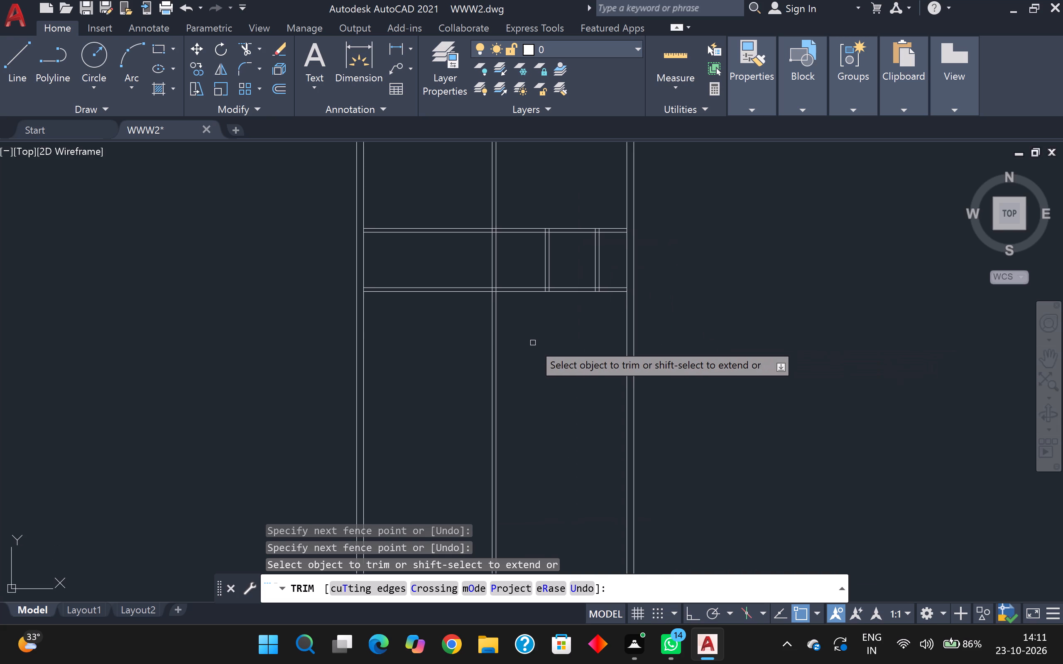
scroll(533, 343, "down", 1)
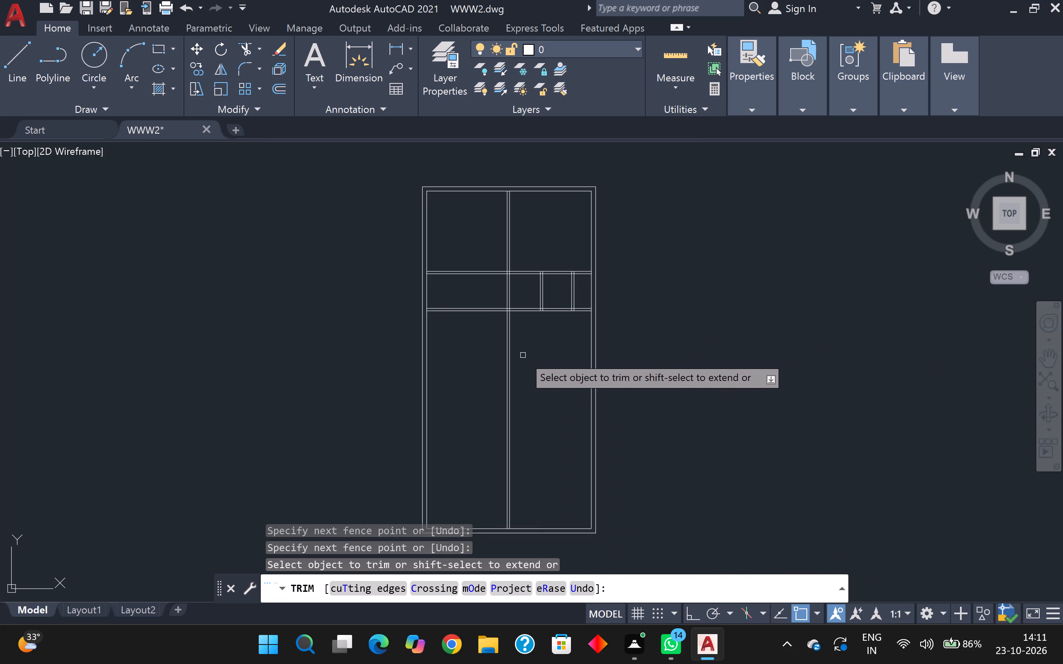
scroll(522, 356, "up", 3)
middle_click_drag(520, 359, 748, 445)
scroll(635, 394, "down", 1)
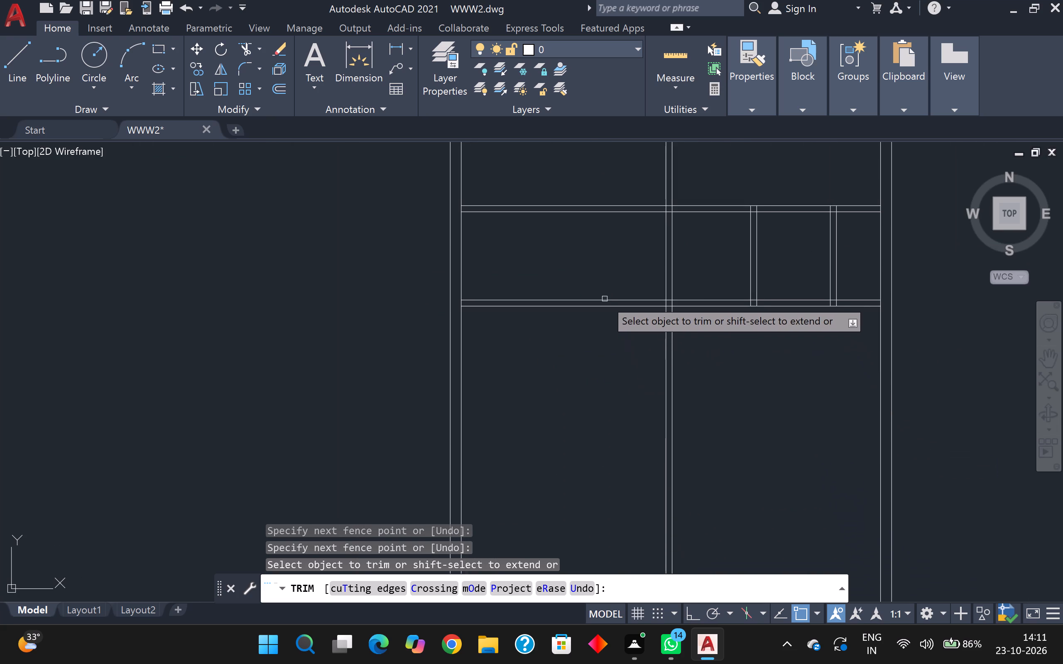
left_click(603, 276)
scroll(578, 327, "down", 2)
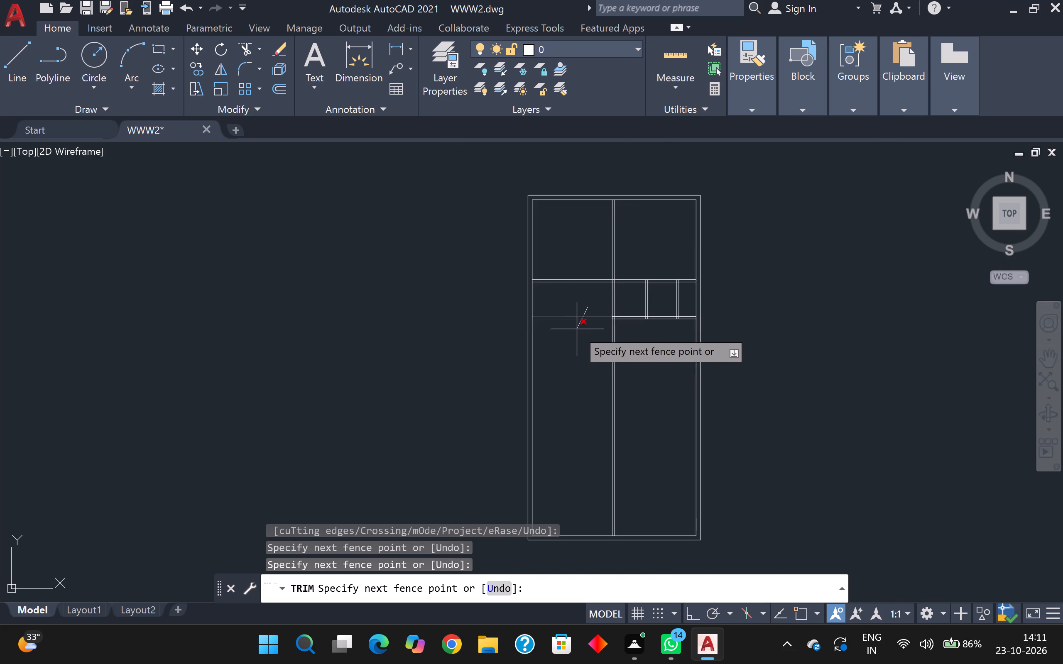
scroll(572, 346, "down", 2)
scroll(572, 354, "up", 4)
left_click(563, 366)
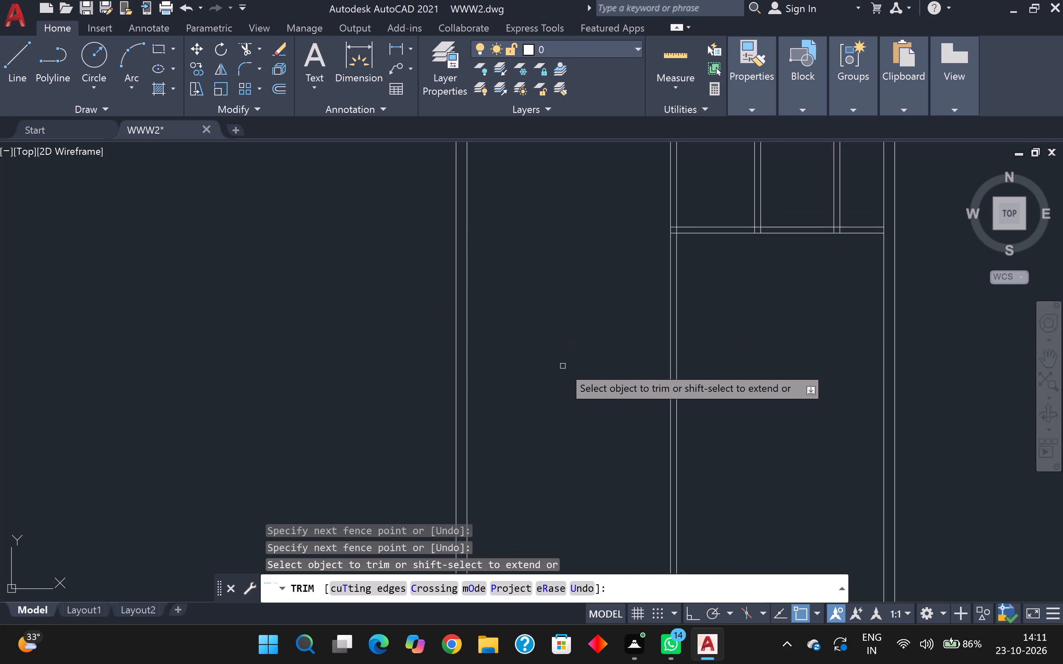
Trim the lower horizontal partition's leftover line pieces inside the thickness of the central vertical partition.
scroll(560, 364, "down", 1)
scroll(624, 301, "up", 4)
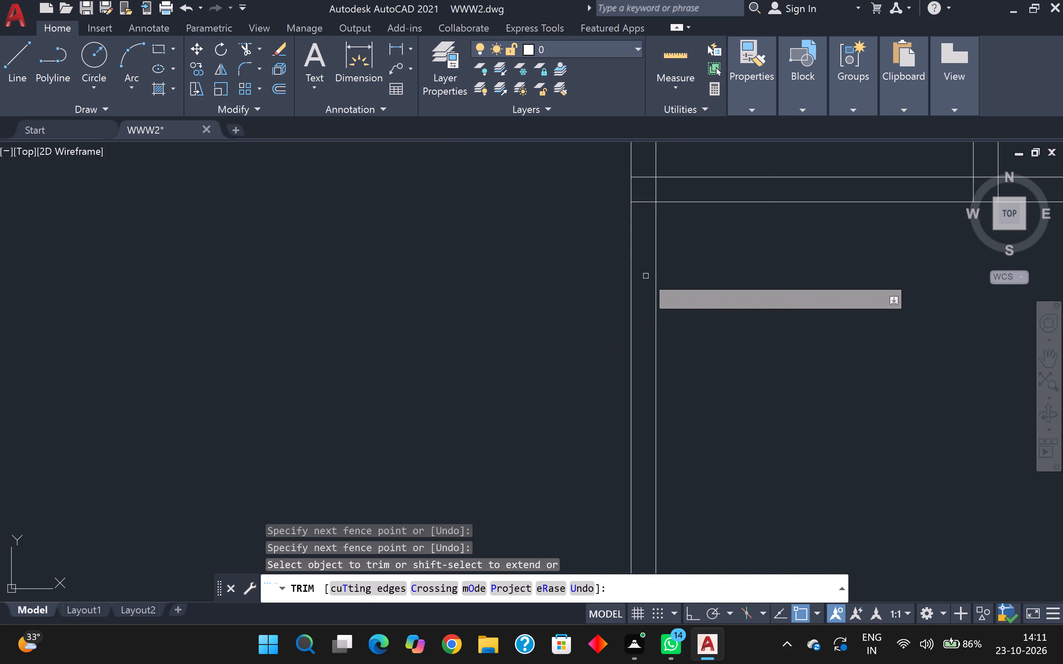
left_click(646, 276)
left_click(647, 176)
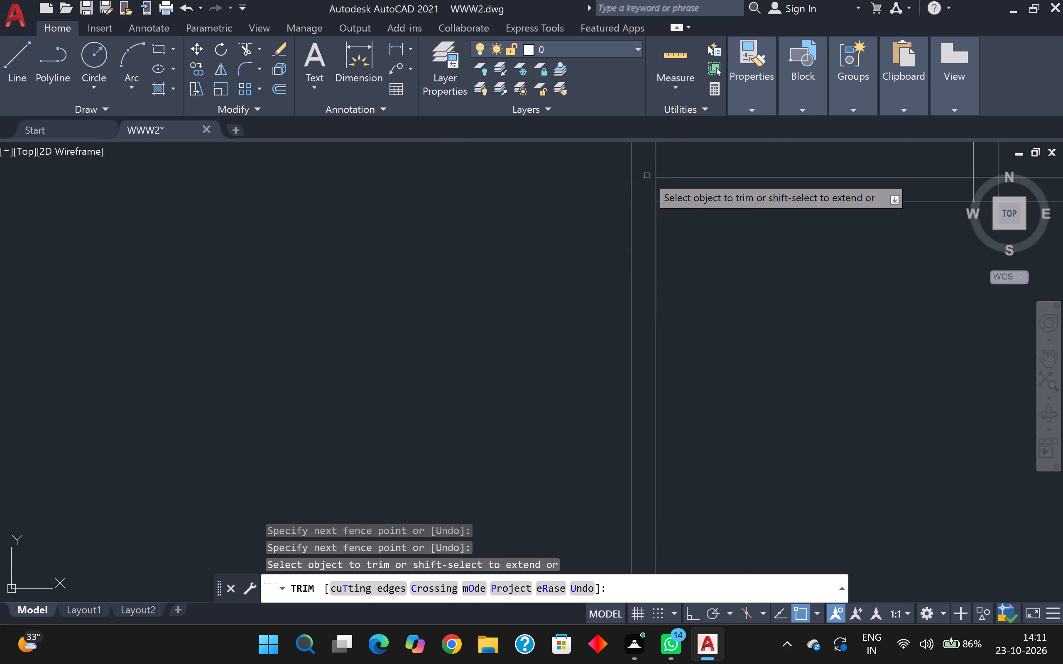
scroll(619, 203, "down", 5)
middle_click_drag(557, 286, 644, 385)
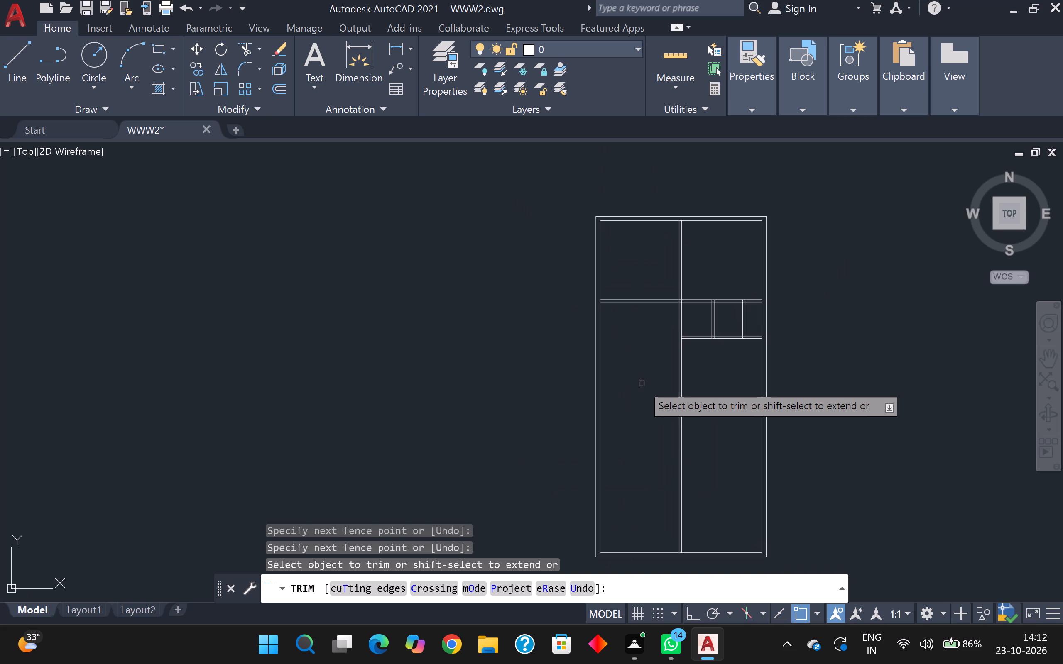
key("Escape")
Create a 5-inch horizontal partition by offsetting the lower line of the upper horizontal partition 7' down, and the resulting line 5" further down.
key("o")
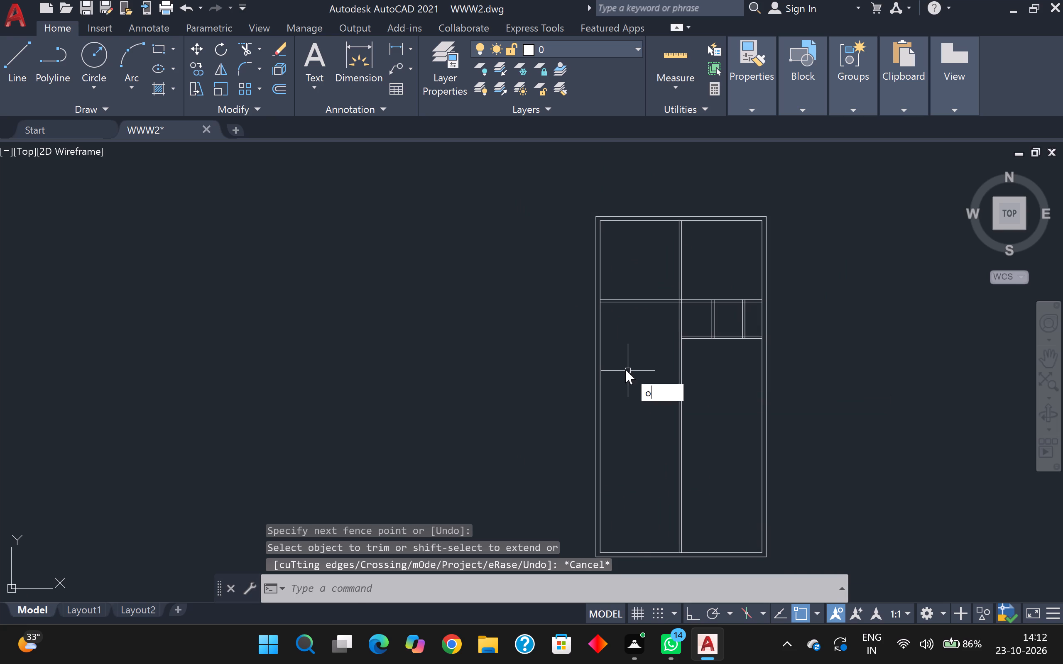
key("Return")
key("Return")
scroll(620, 354, "up", 1)
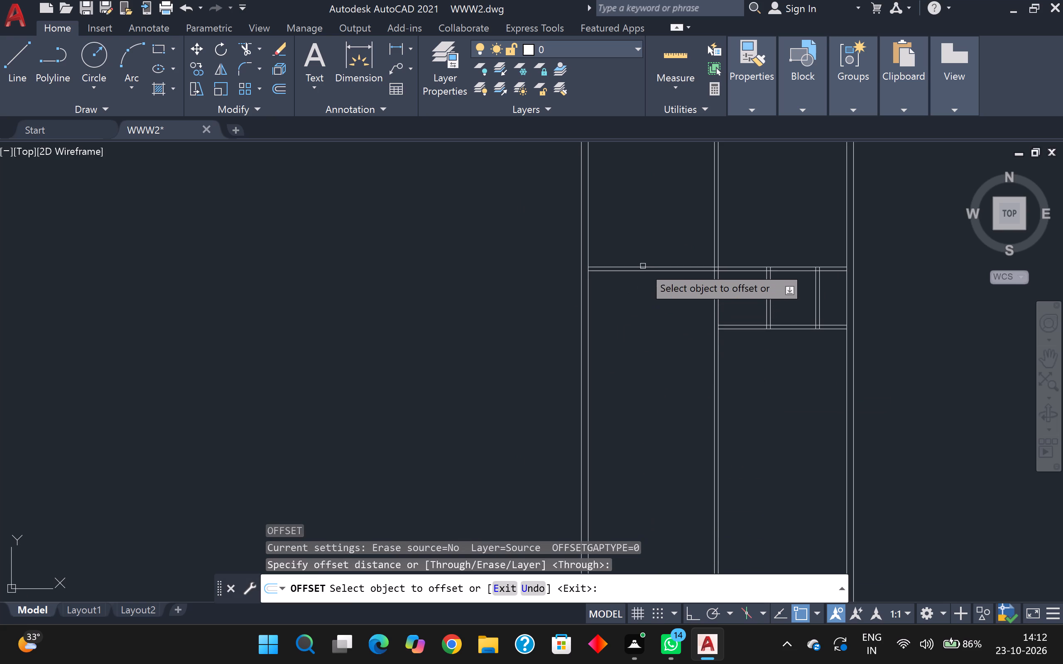
left_click(643, 272)
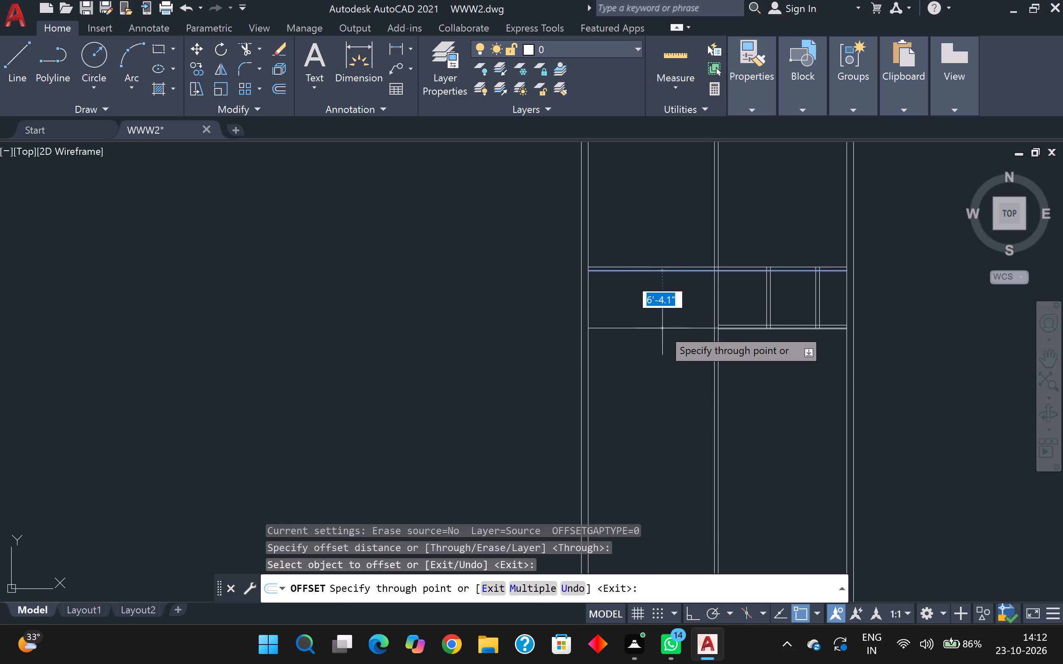
key("7")
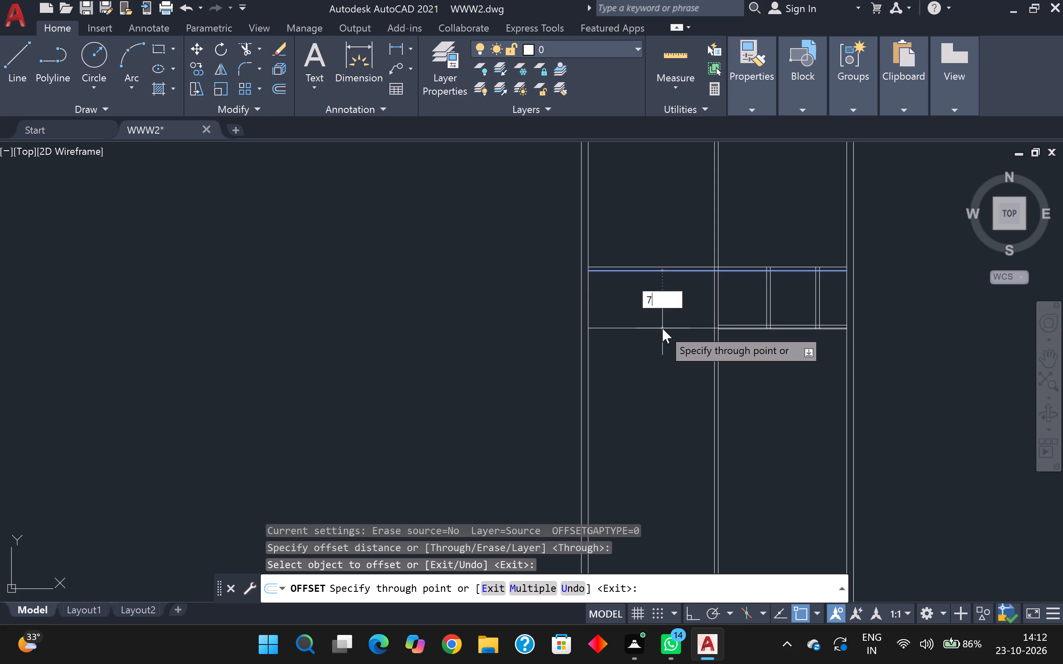
key("apostrophe")
key("Return")
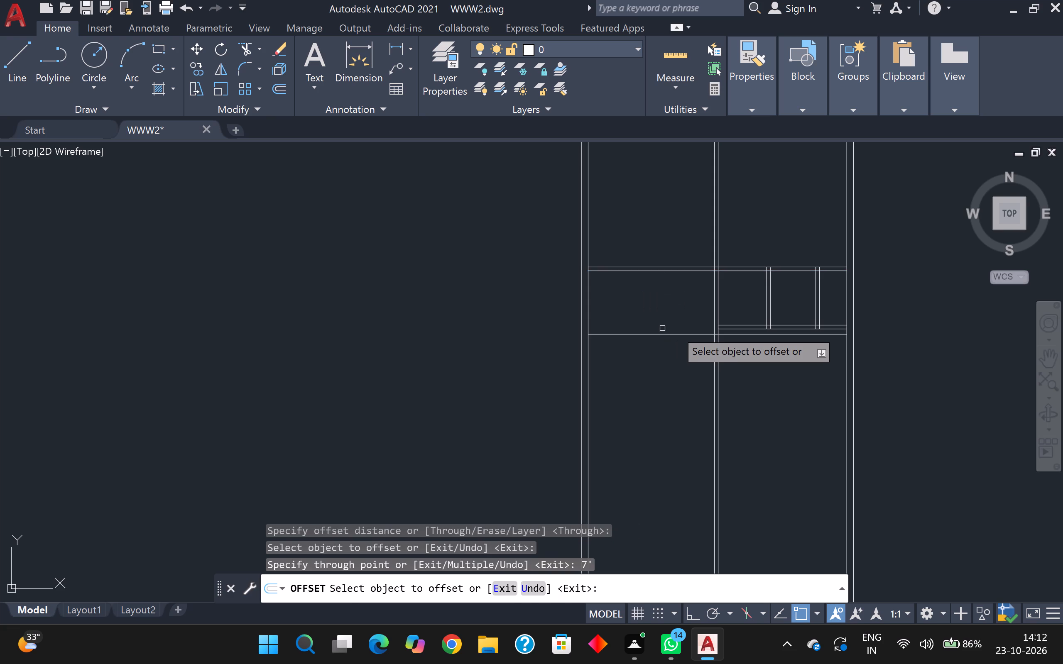
left_click(678, 334)
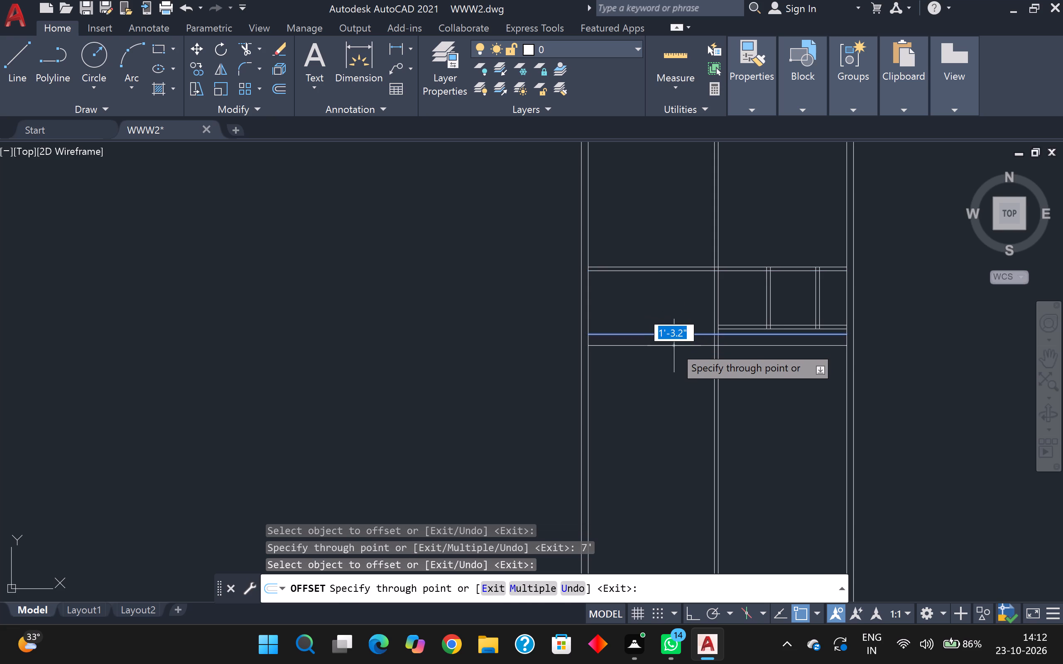
key("5")
key("Return")
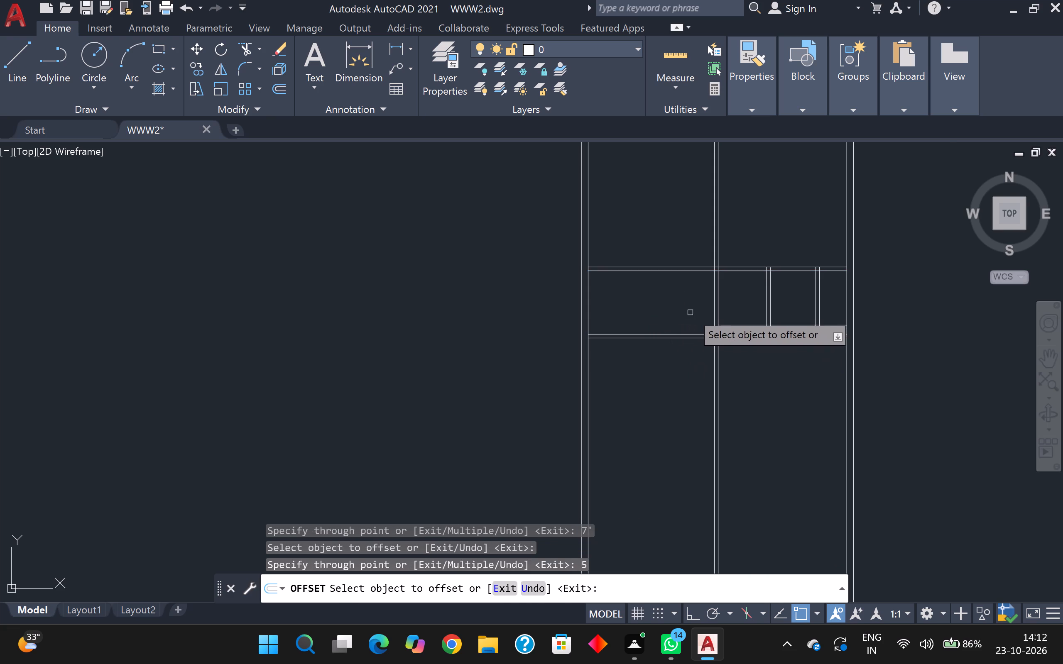
Create a 5-inch vertical partition by offsetting the left wall's inner line 3' inward, and the resulting line 5" further right.
scroll(692, 313, "up", 1)
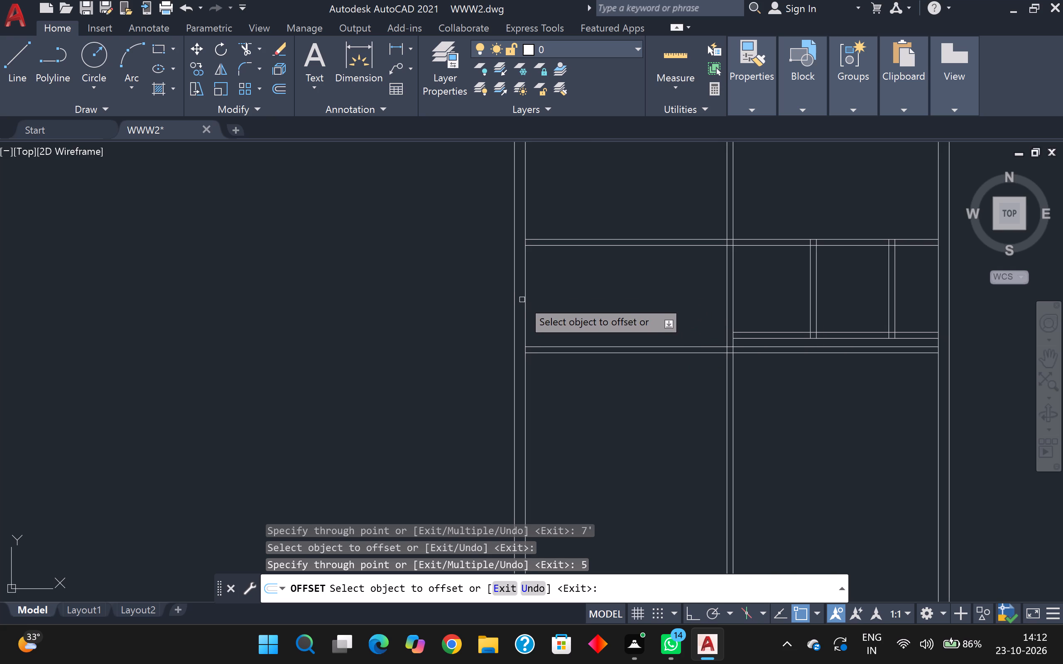
left_click(525, 299)
key("3")
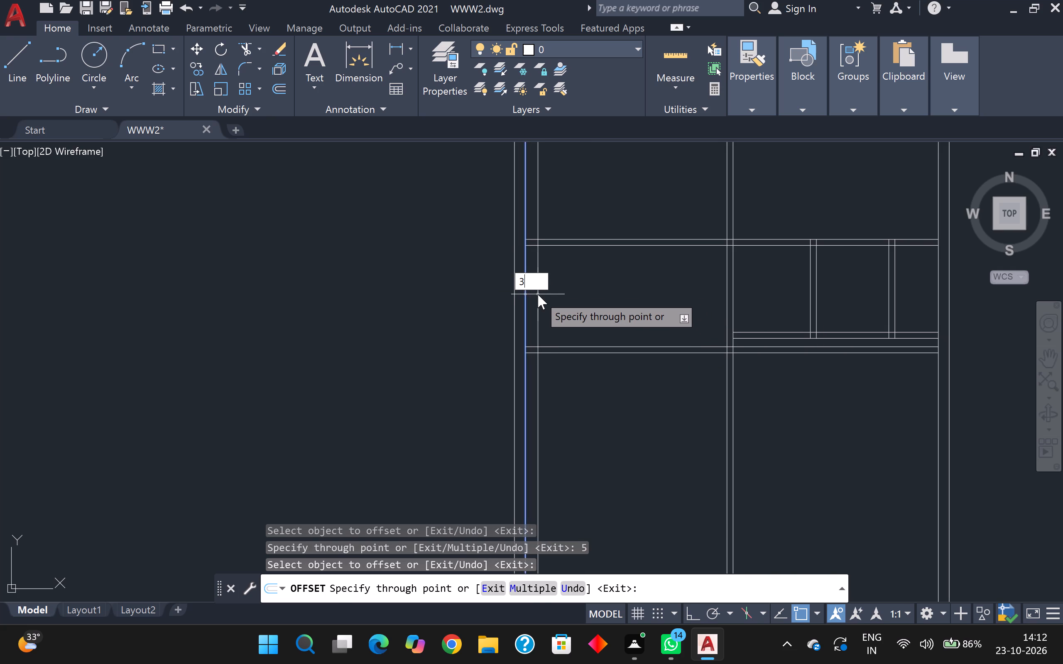
key("apostrophe")
key("Return")
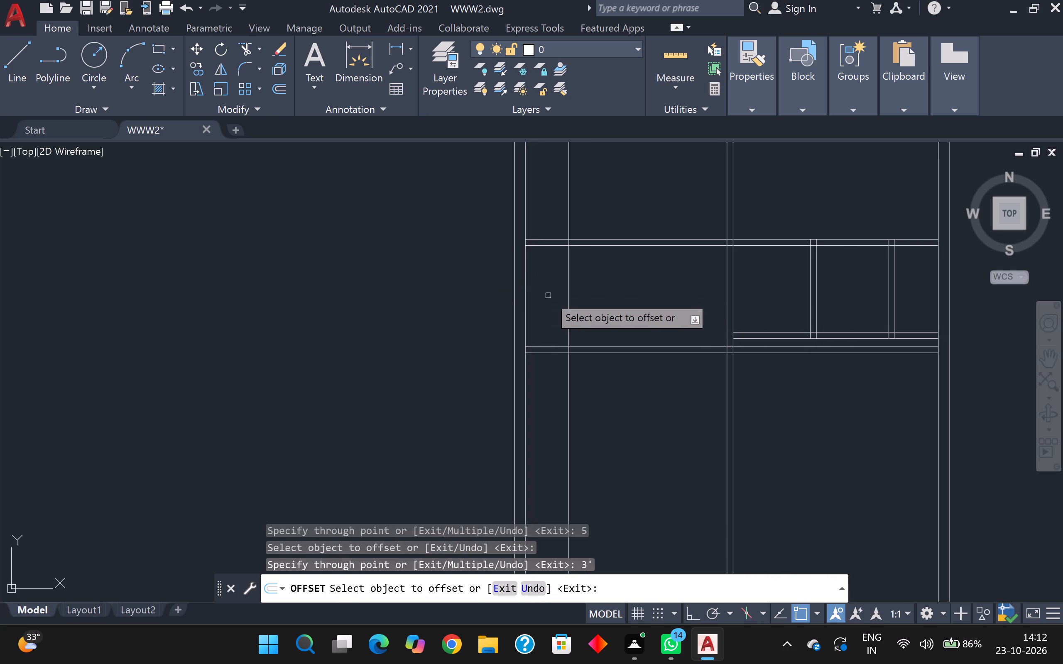
left_click(565, 300)
left_click(568, 300)
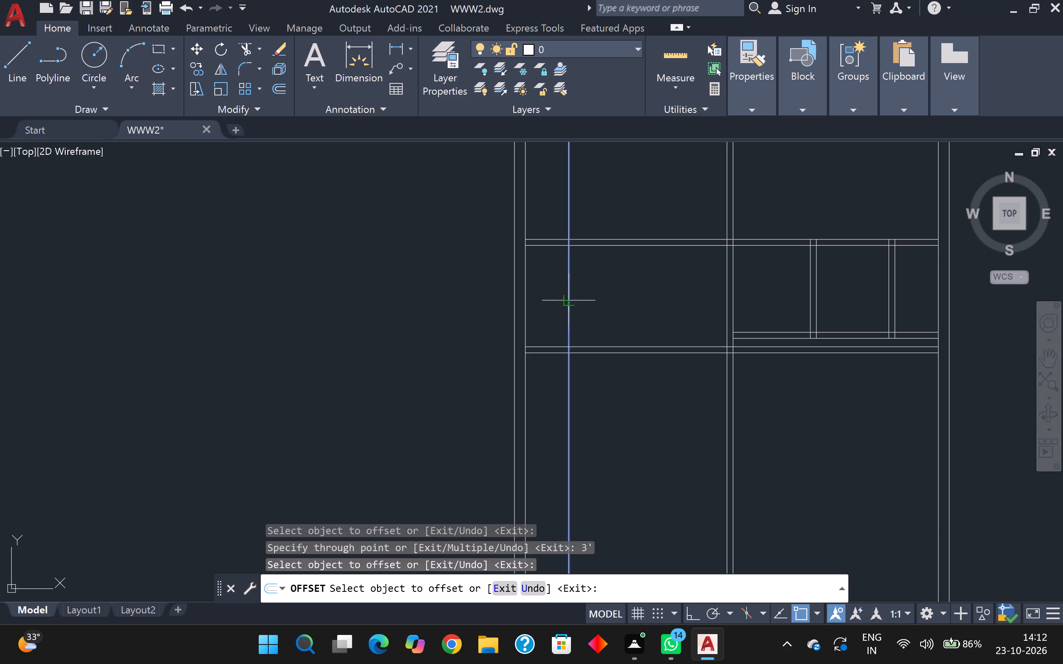
key("5")
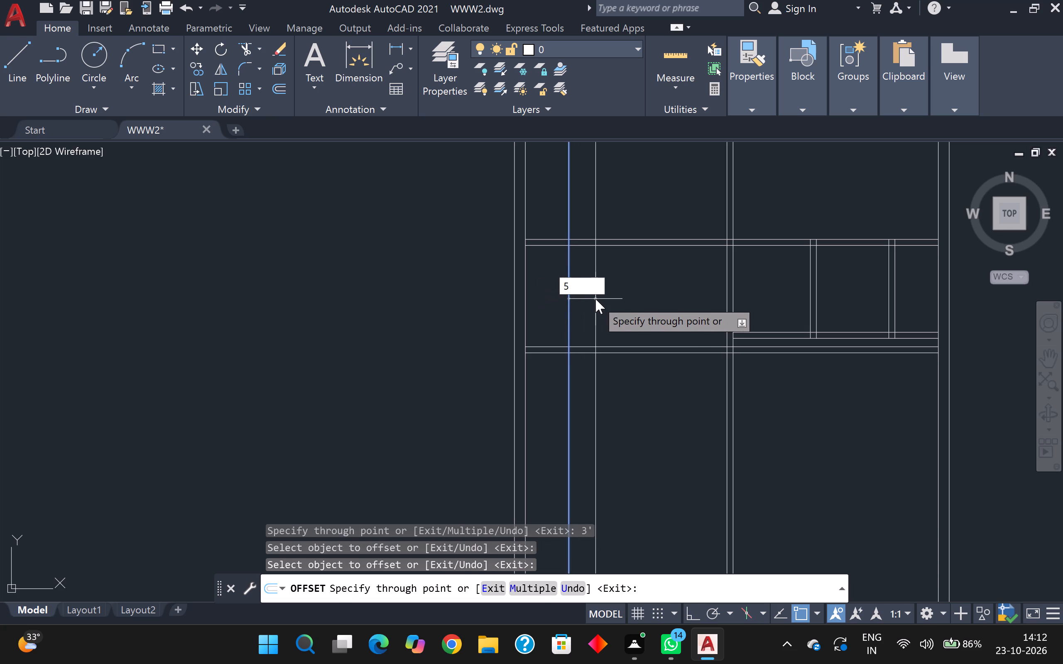
key("Return")
Create a second 5-inch vertical partition by offsetting the first one's right line 5' to the right, and the resulting line 5" further.
left_click(574, 300)
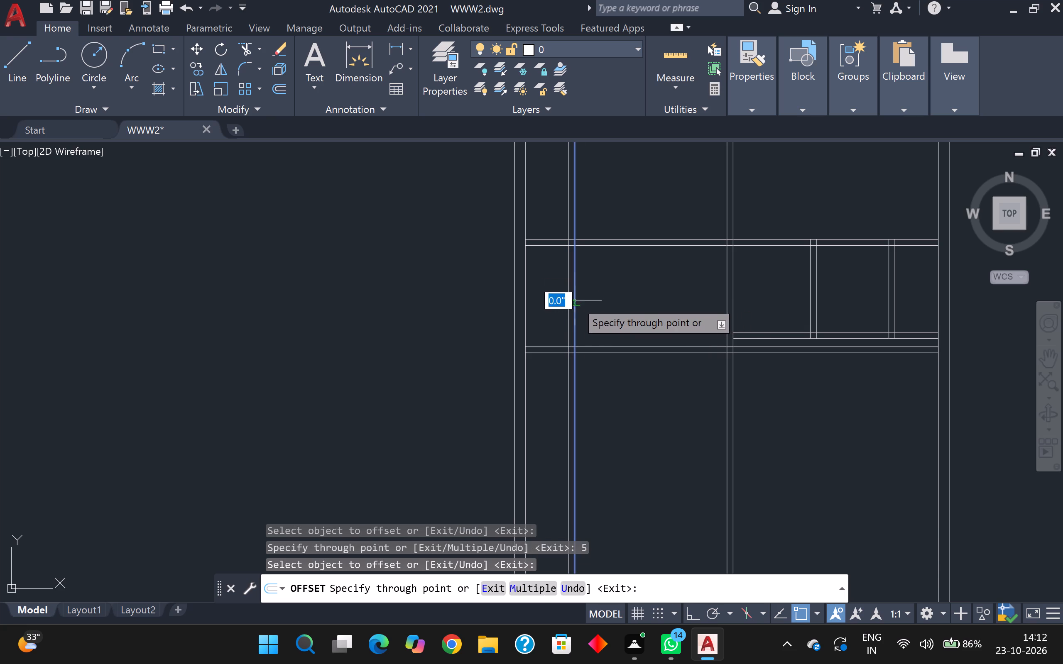
type("5'")
key("Return")
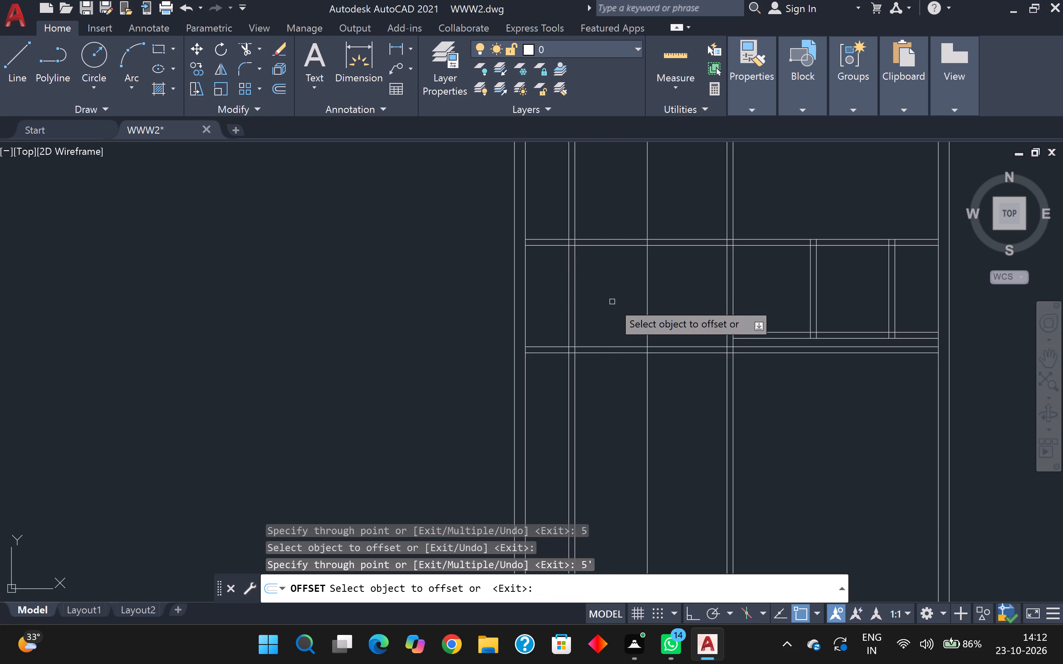
left_click(647, 309)
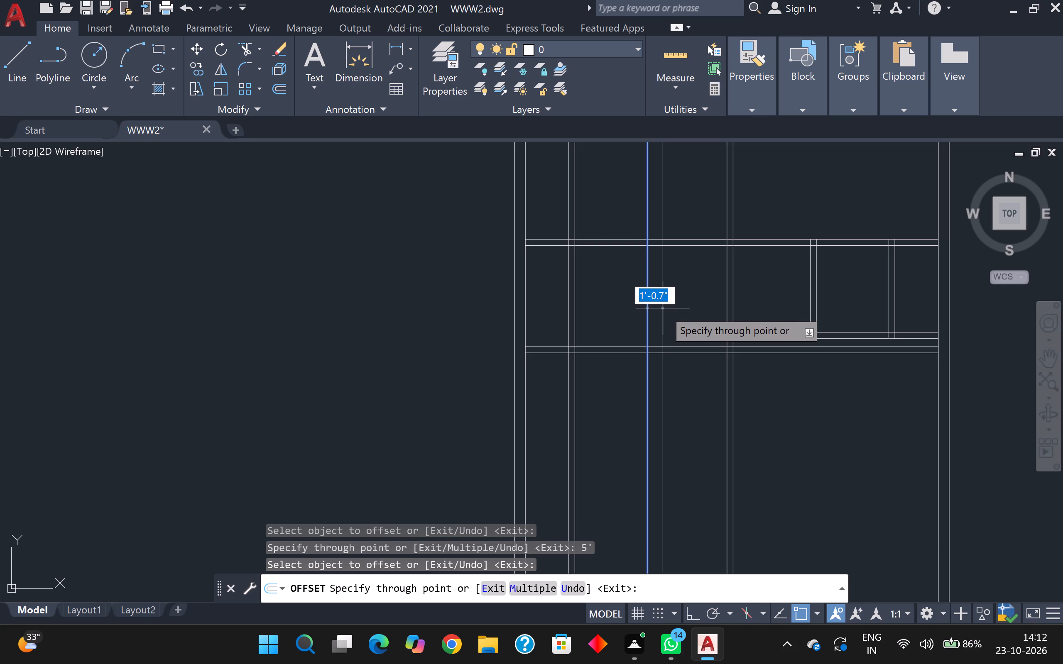
key("5")
key("Return")
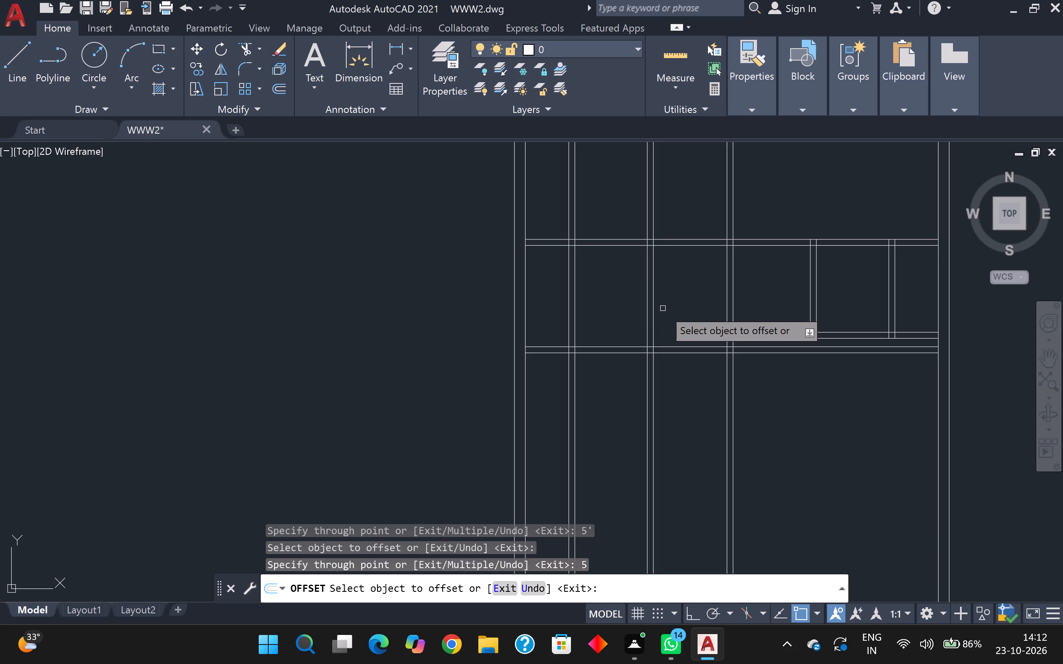
Trim both new left-side vertical partitions away above the upper horizontal partition.
scroll(663, 308, "down", 2)
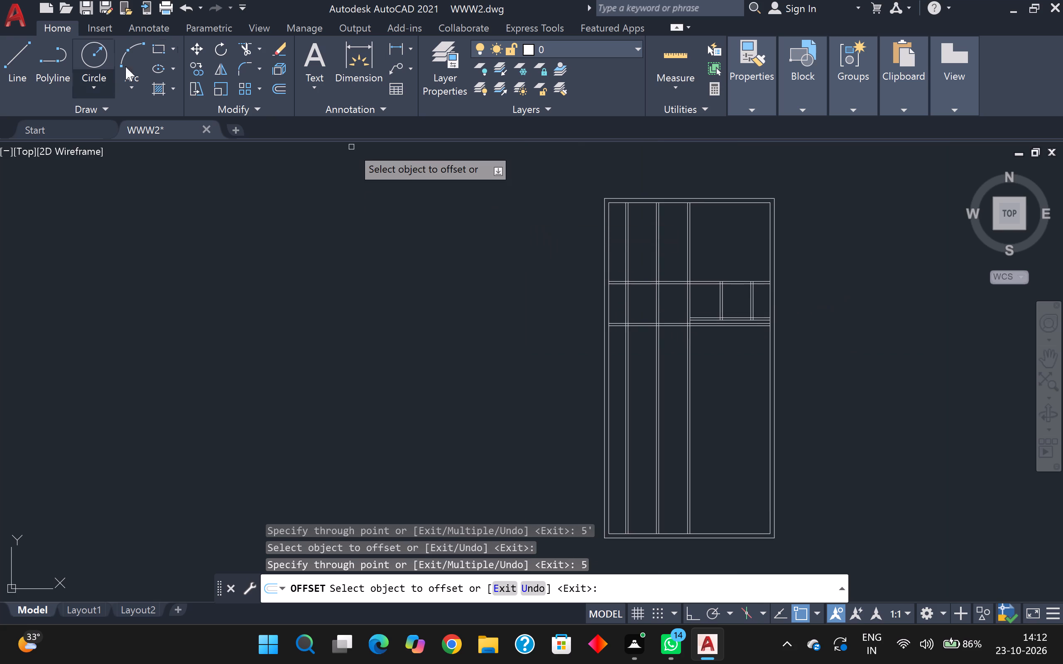
left_click(250, 46)
scroll(653, 247, "up", 2)
left_click(594, 289)
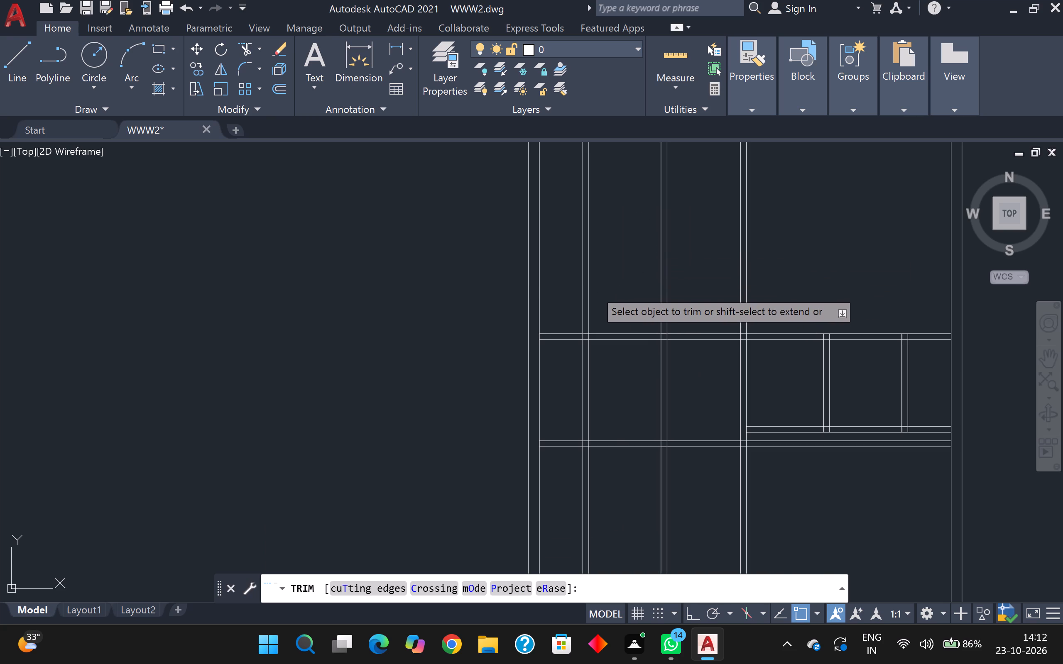
left_click(578, 284)
left_click(587, 279)
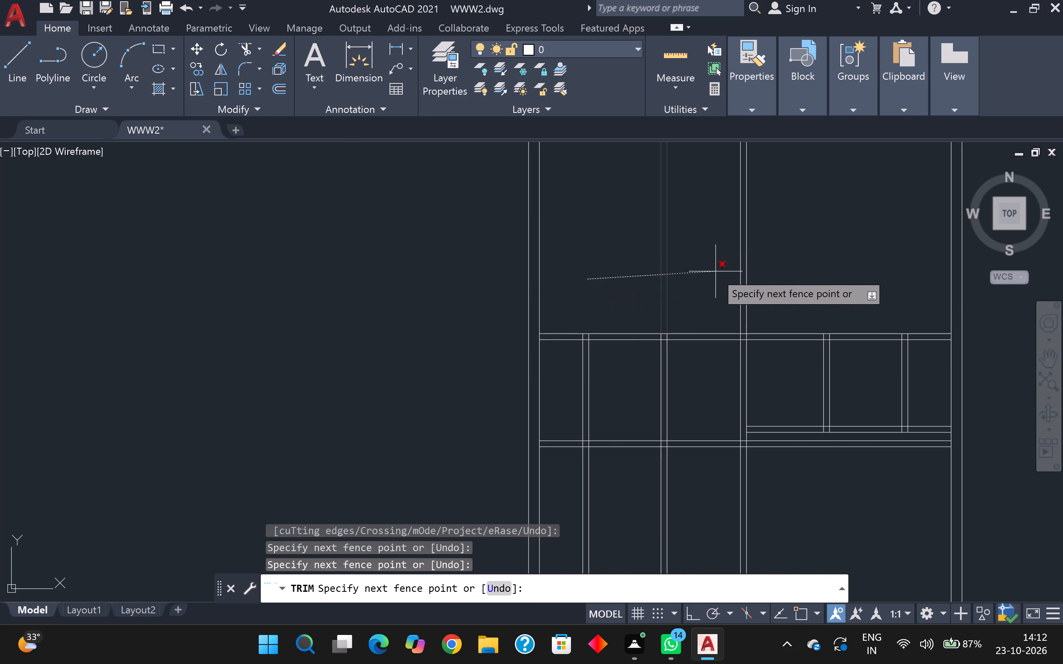
left_click(714, 271)
Trim the same two vertical partitions away below the horizontal partition that lies 7' under the upper one.
scroll(714, 270, "down", 3)
middle_click_drag(737, 339, 738, 312)
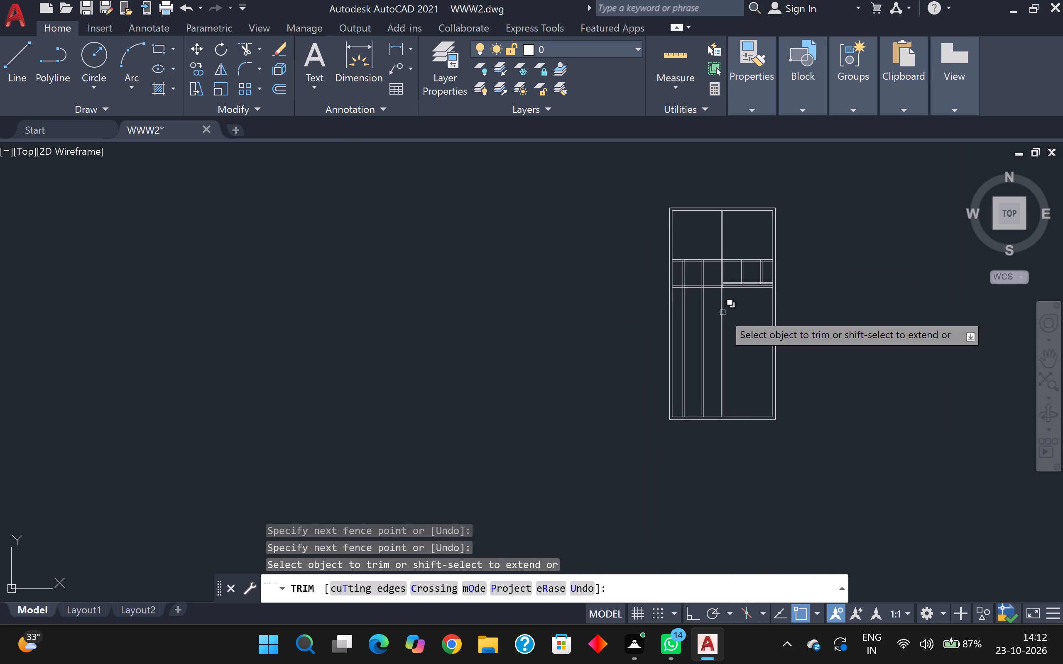
scroll(719, 312, "up", 3)
left_click_drag(688, 303, 684, 303)
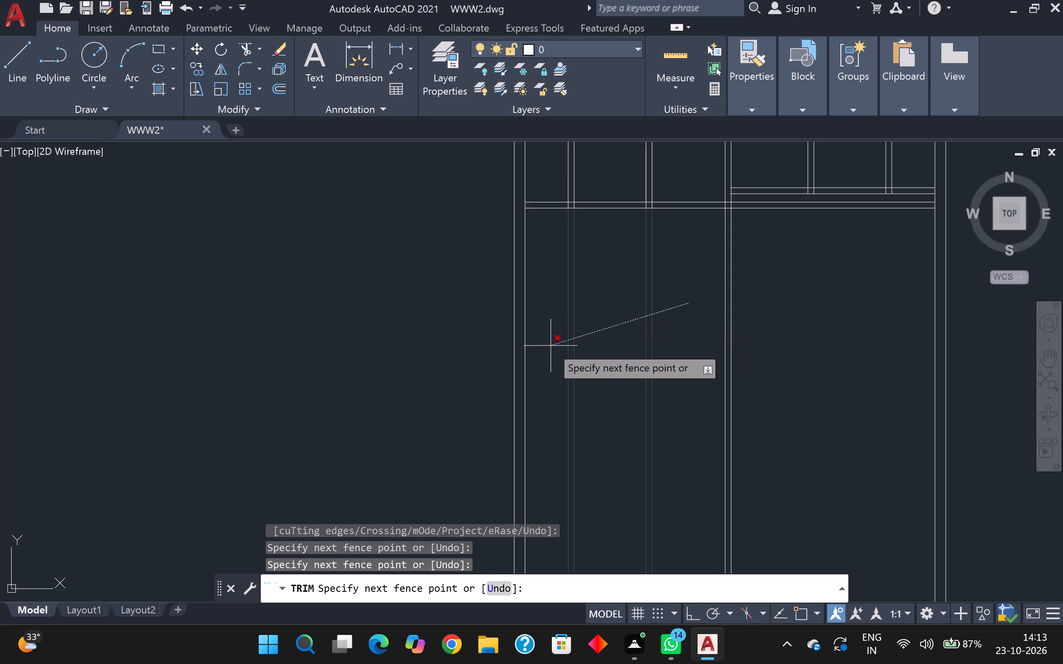
scroll(512, 342, "up", 1)
scroll(512, 342, "down", 3)
scroll(517, 344, "up", 3)
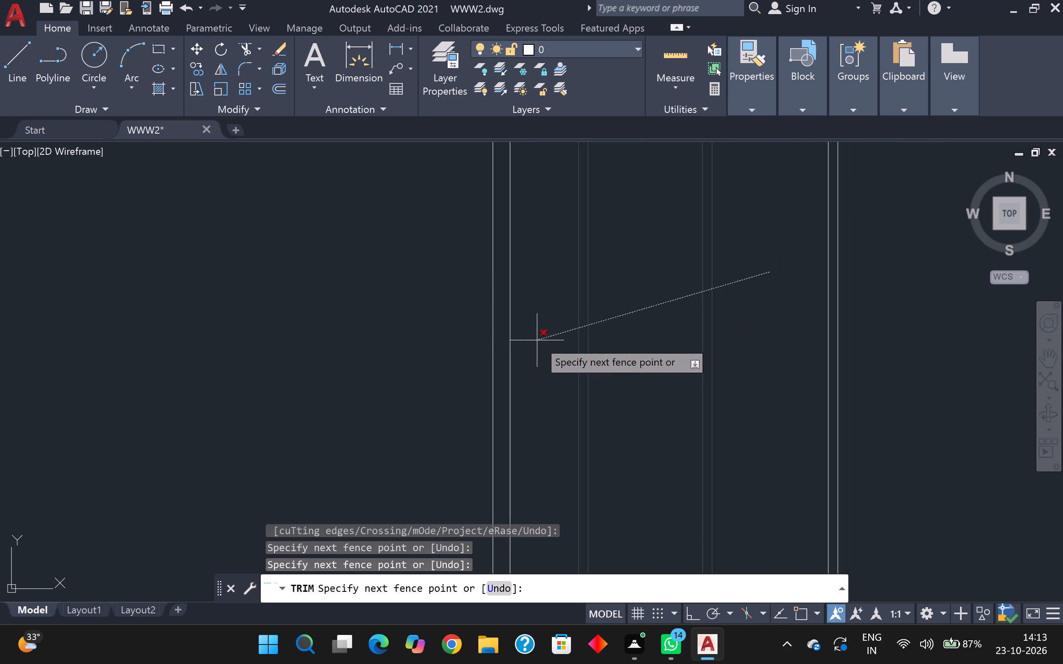
scroll(541, 339, "down", 2)
scroll(569, 332, "up", 1)
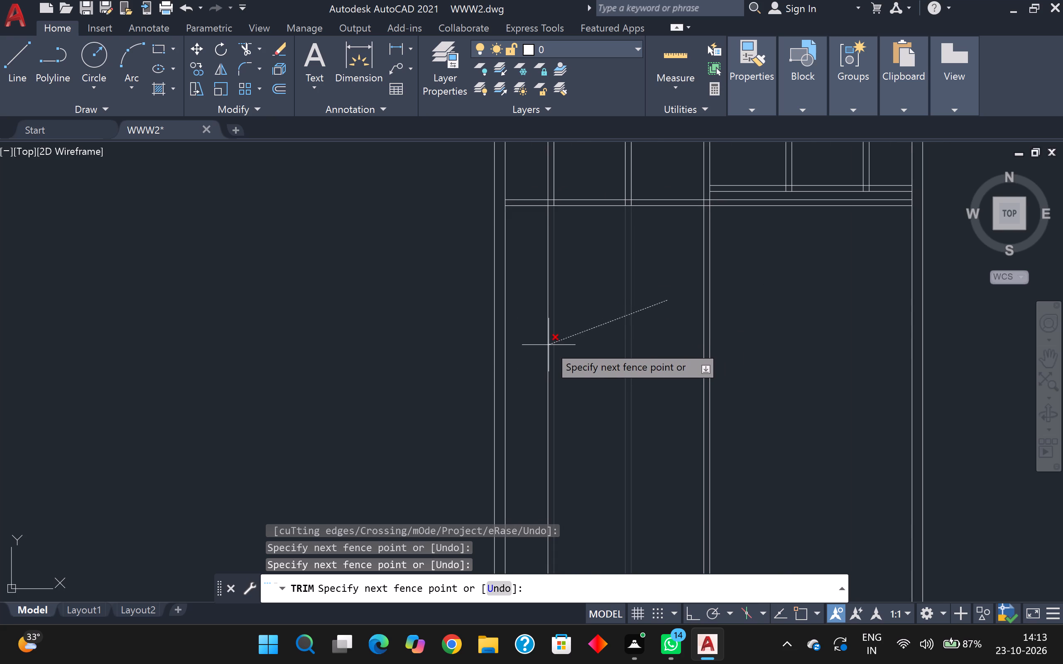
left_click(549, 345)
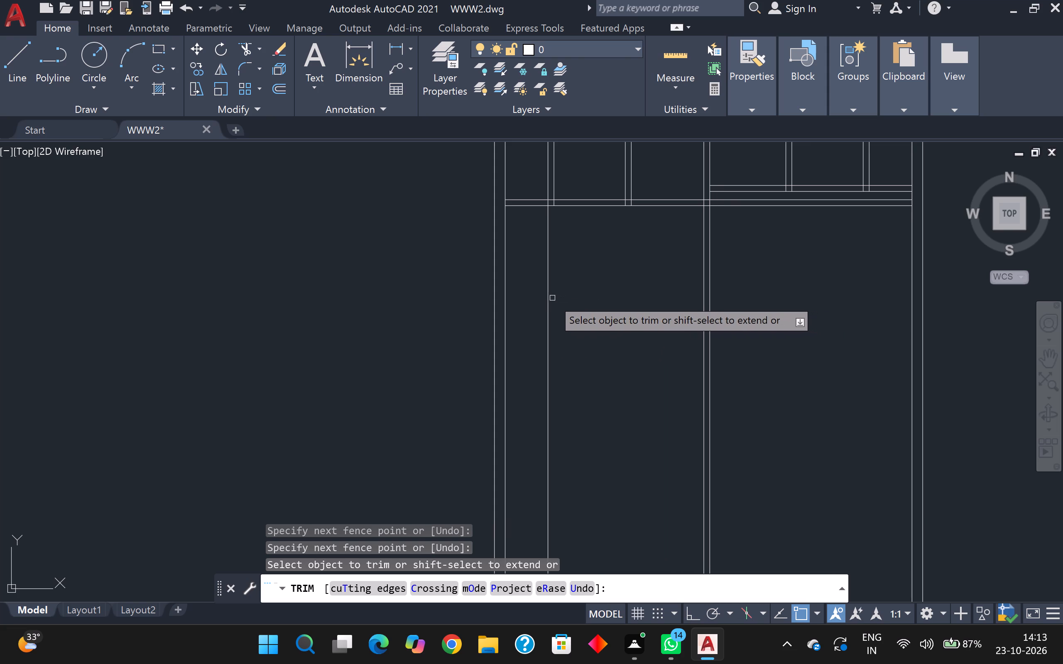
left_click(548, 298)
scroll(548, 298, "down", 4)
scroll(548, 298, "up", 3)
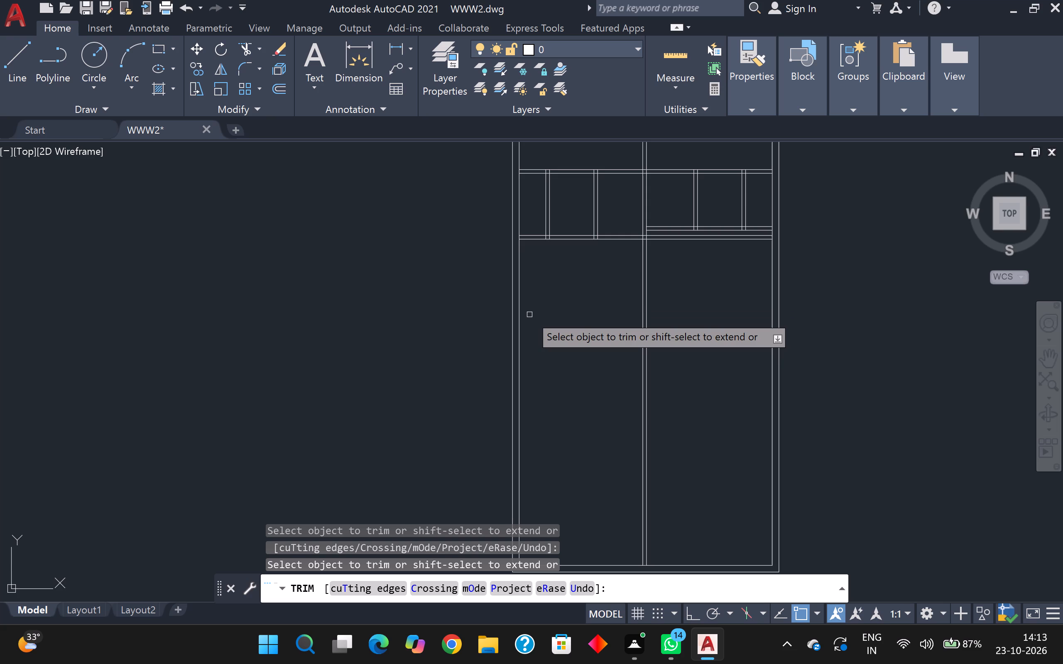
scroll(529, 314, "down", 1)
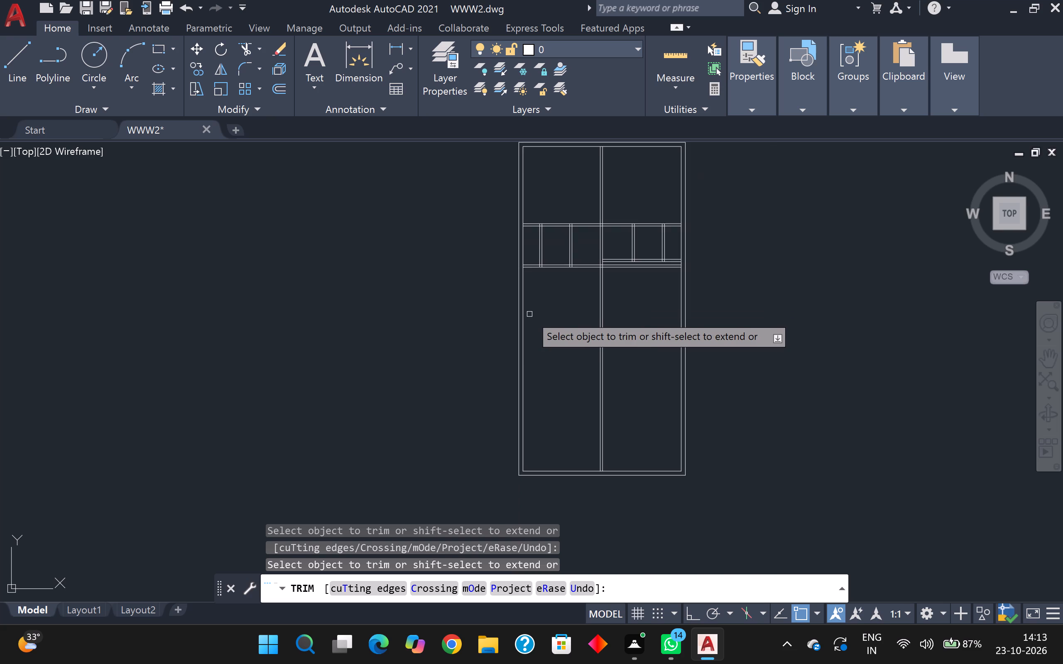
scroll(529, 314, "up", 1)
key("Escape")
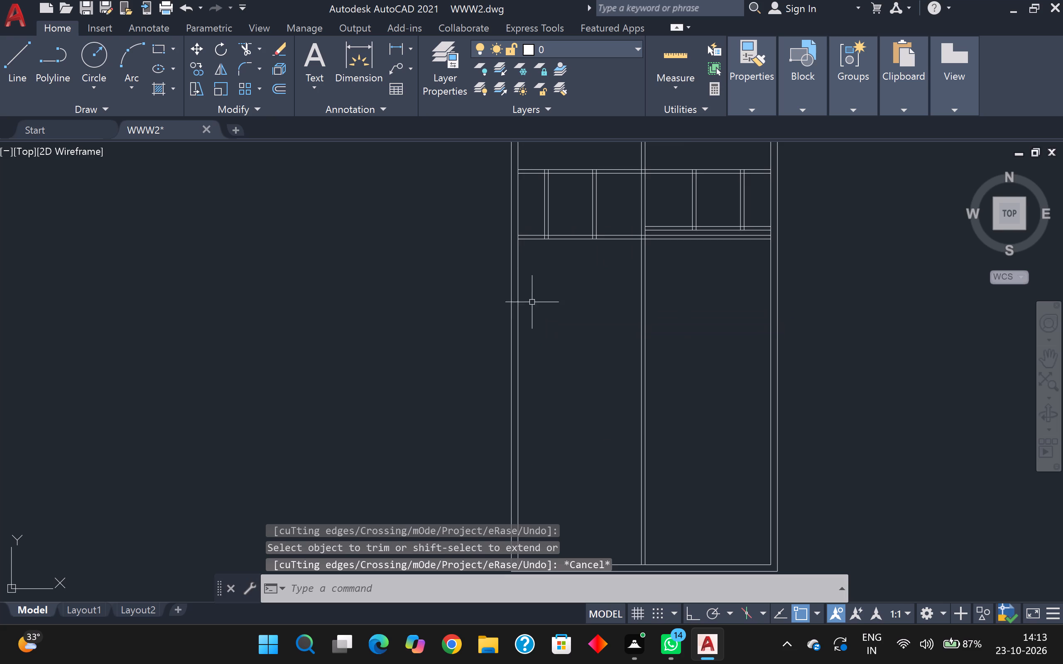
Create a 5-inch horizontal partition by offsetting the lowest horizontal partition's lower line 13'11" down, and the resulting line 5" further down.
key("o")
key("Return")
key("Return")
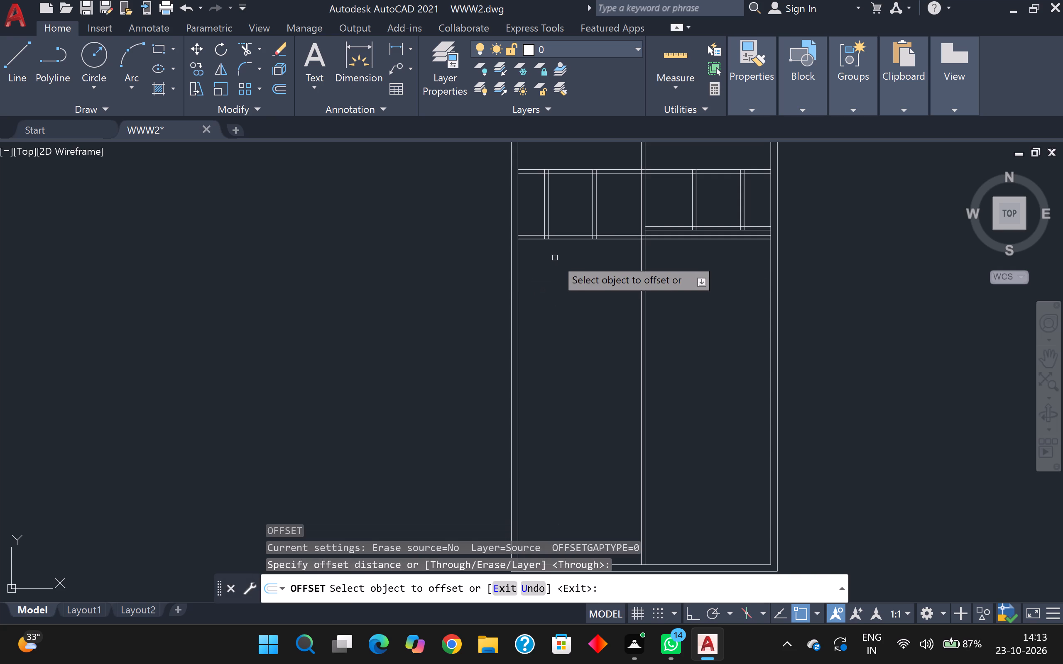
left_click(561, 239)
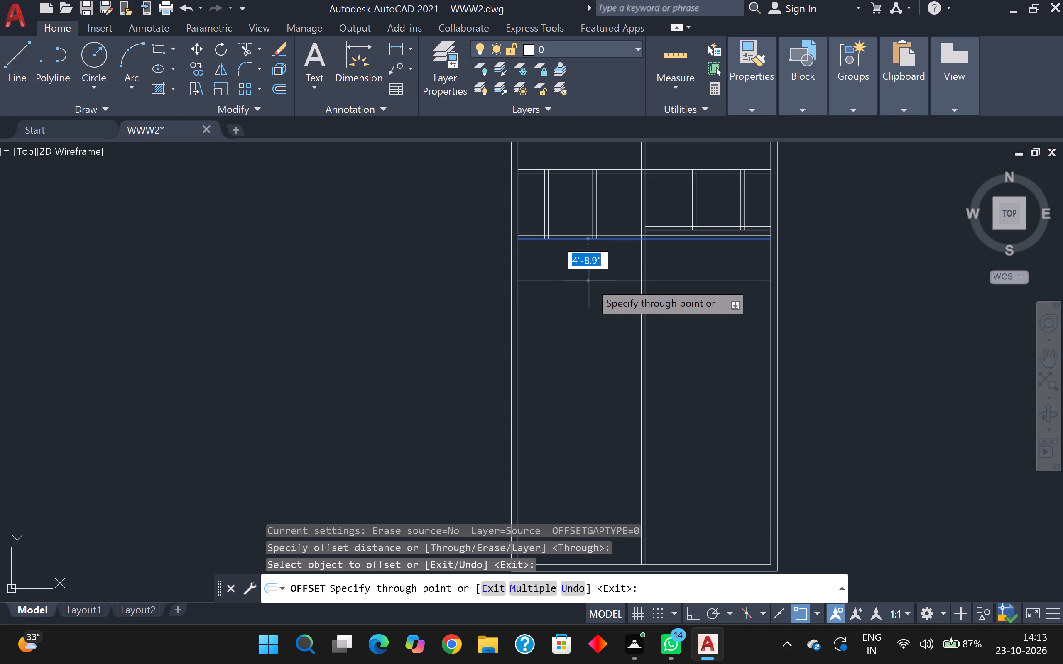
type("13")
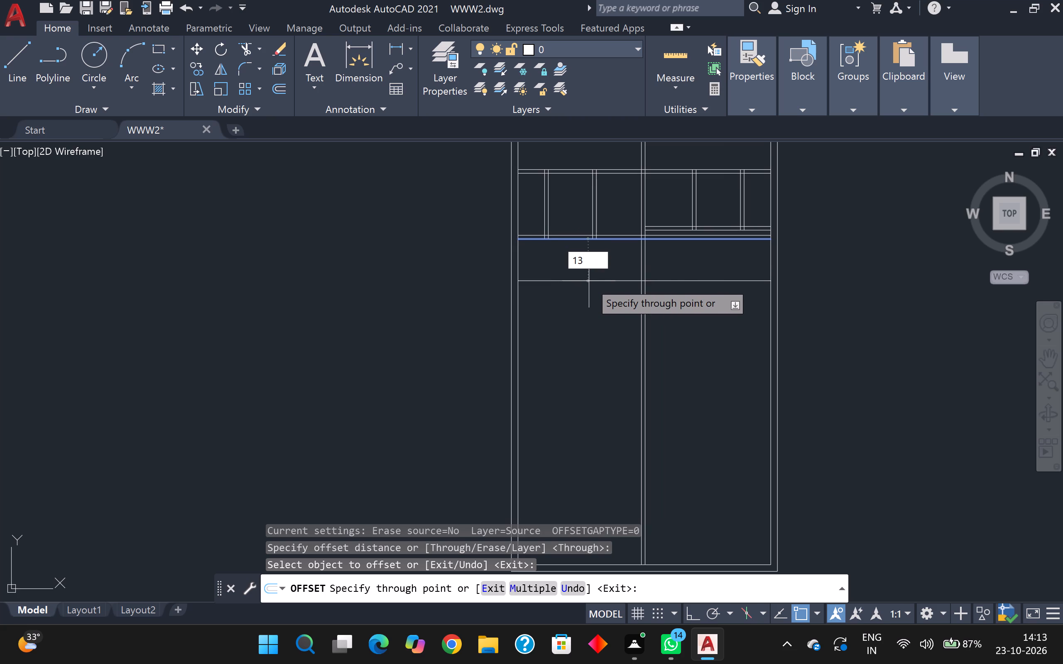
key("apostrophe")
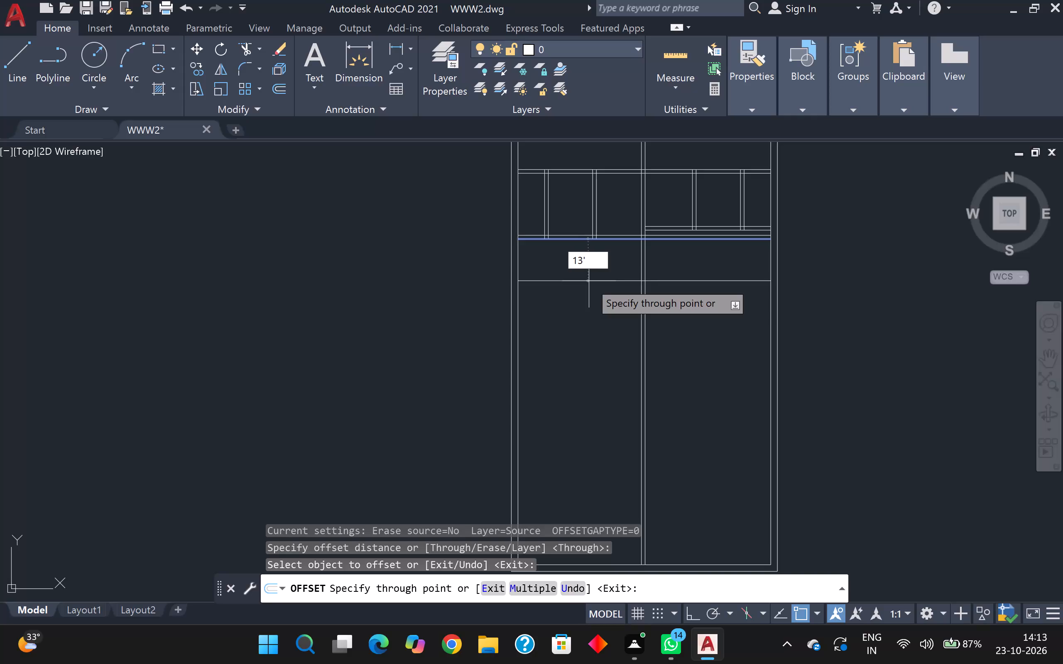
type("11")
key("Return")
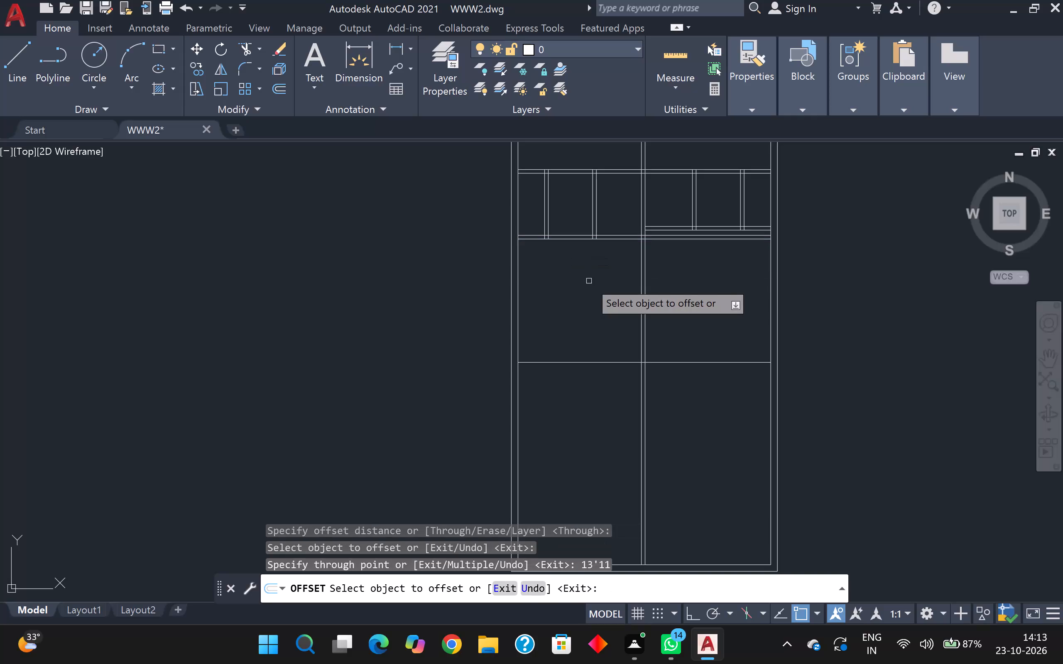
scroll(589, 281, "up", 1)
scroll(589, 281, "down", 3)
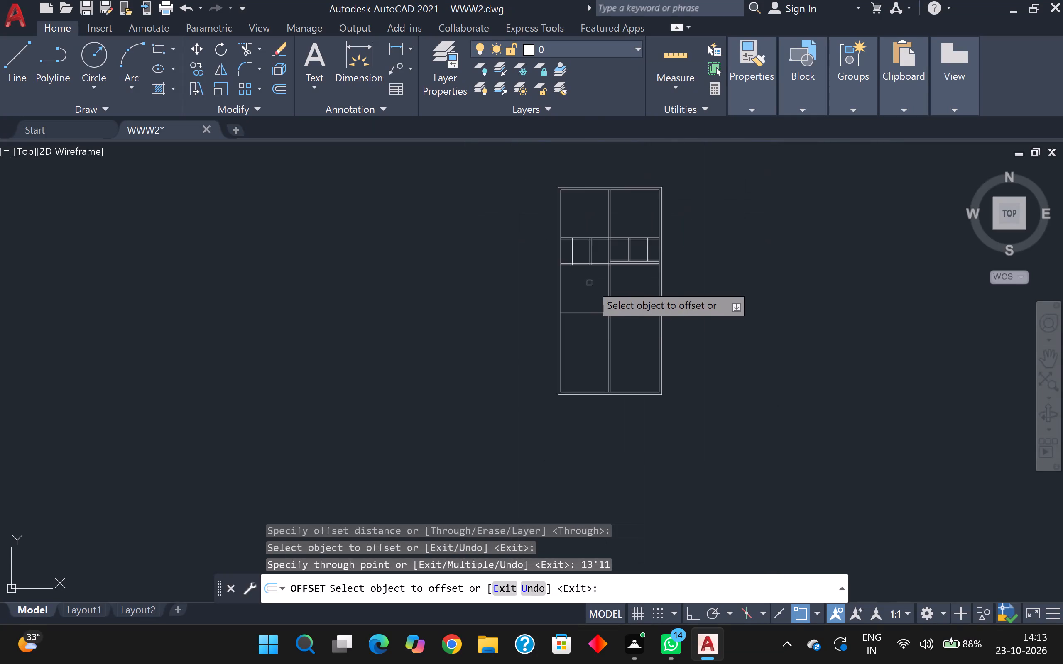
scroll(588, 317, "up", 3)
left_click(596, 299)
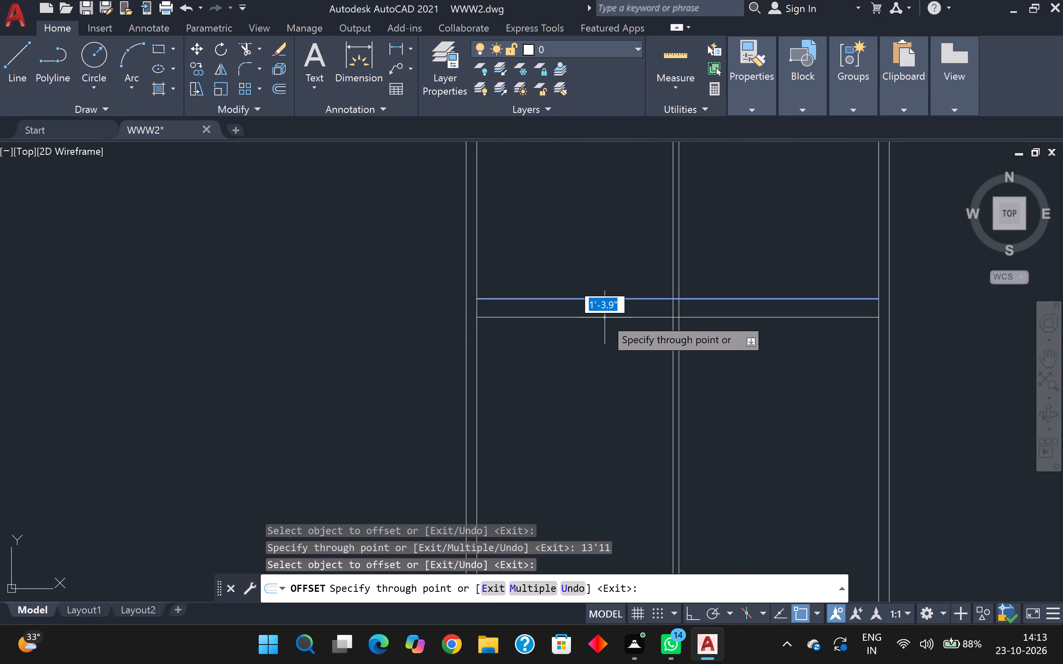
key("5")
key("Return")
Trim both lines of the 7'-offset horizontal partition away between the central vertical partition and the right wall.
scroll(584, 291, "down", 2)
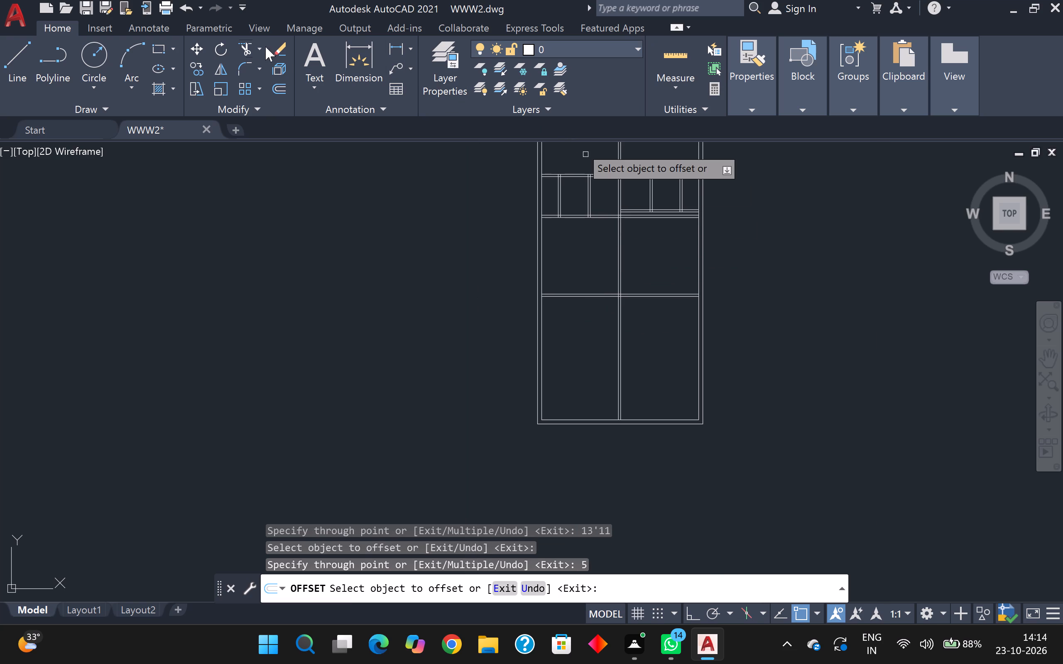
left_click(247, 48)
middle_click_drag(650, 255, 654, 393)
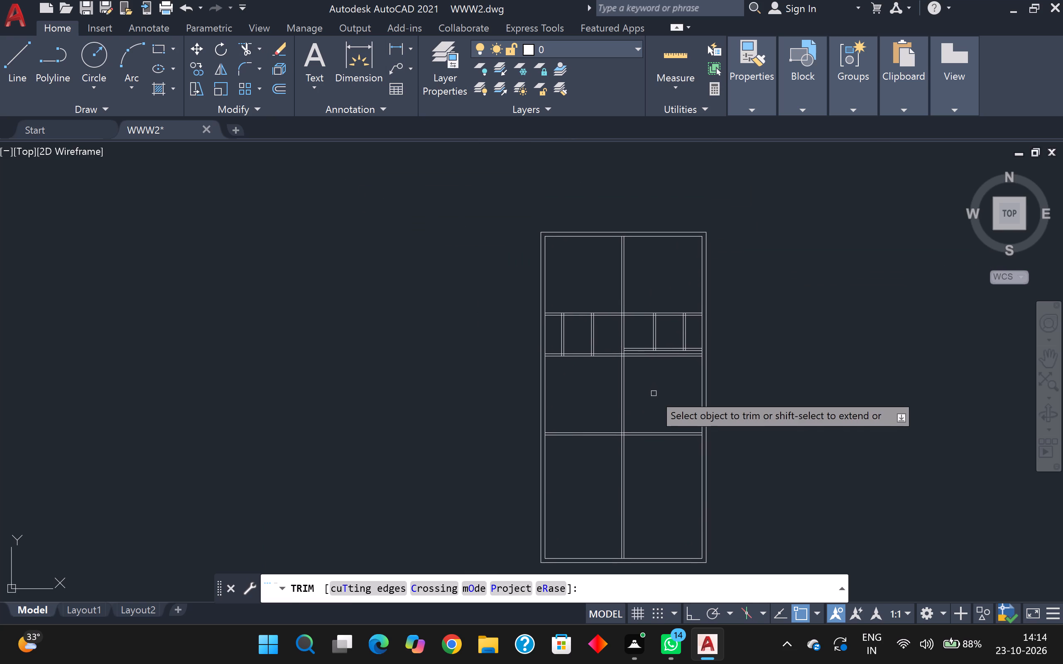
scroll(643, 383, "up", 2)
scroll(608, 294, "up", 2)
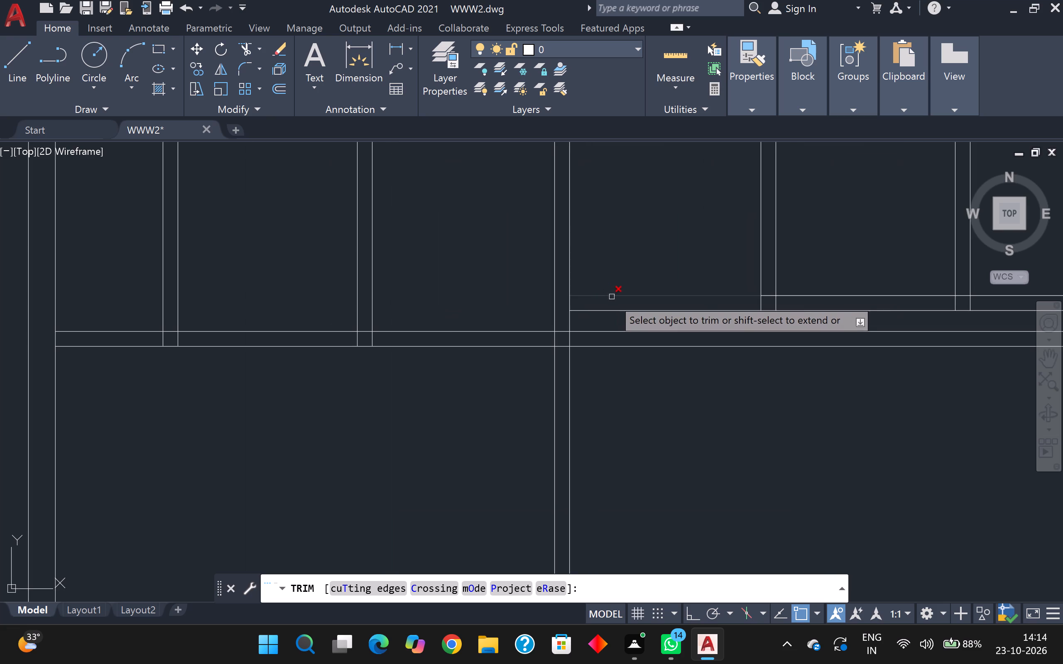
left_click(614, 321)
left_click(615, 349)
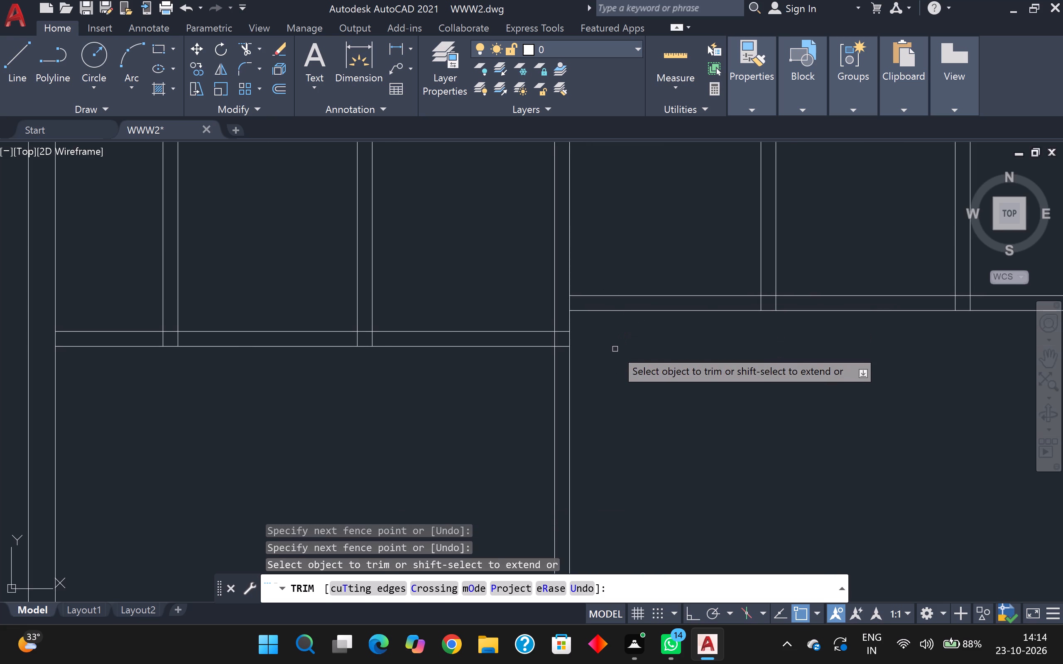
Trim the right-side short horizontal partition away between the central partition and the first vertical partition to its right.
scroll(610, 358, "down", 2)
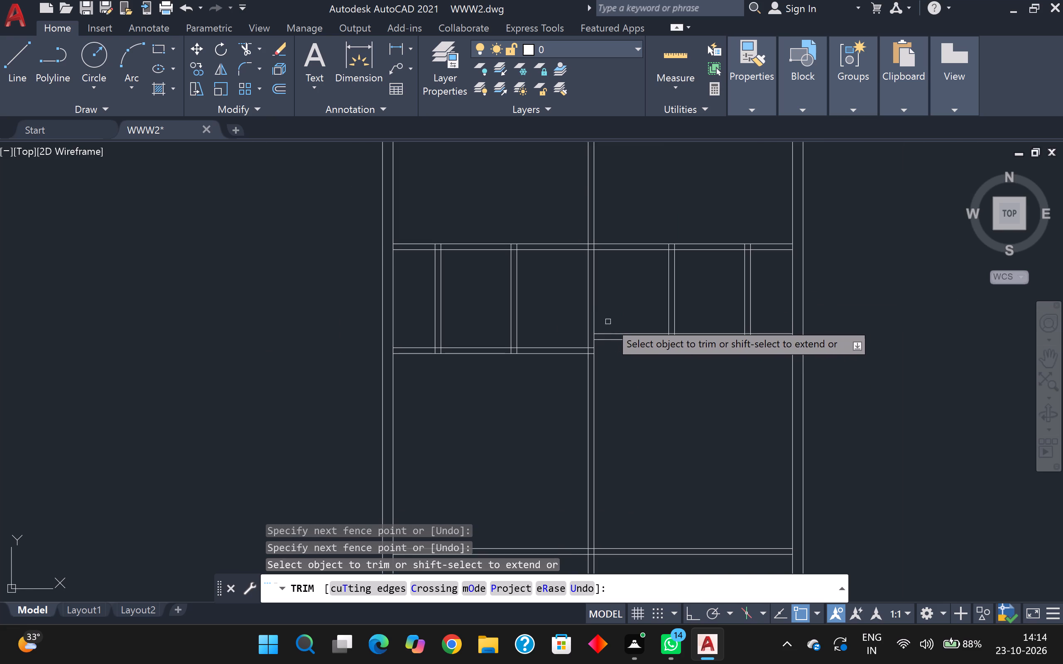
left_click(614, 322)
left_click(620, 360)
Trim both lines of the central vertical partition away between the upper horizontal partition and the left-side horizontal partition below it.
left_click(613, 326)
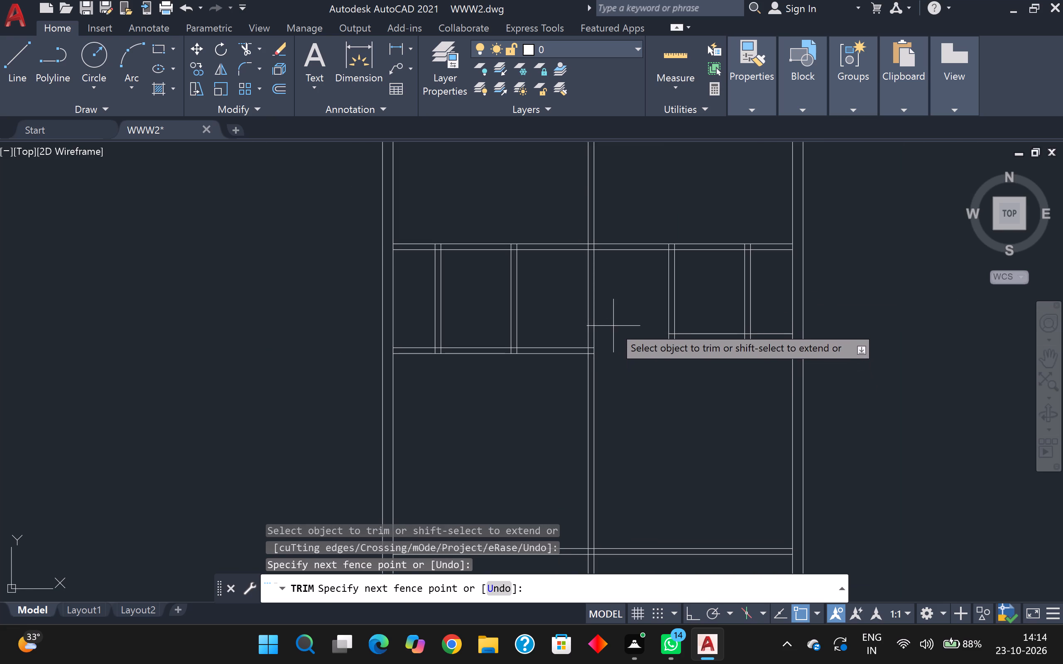
left_click(568, 299)
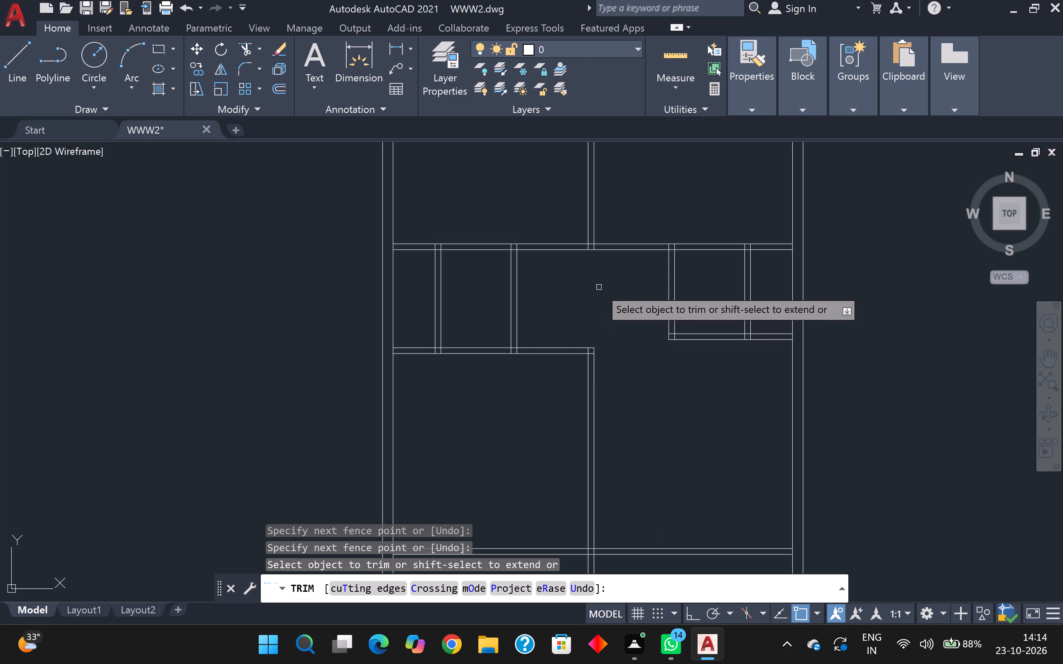
scroll(598, 287, "down", 3)
middle_click_drag(617, 317, 610, 274)
scroll(617, 317, "up", 1)
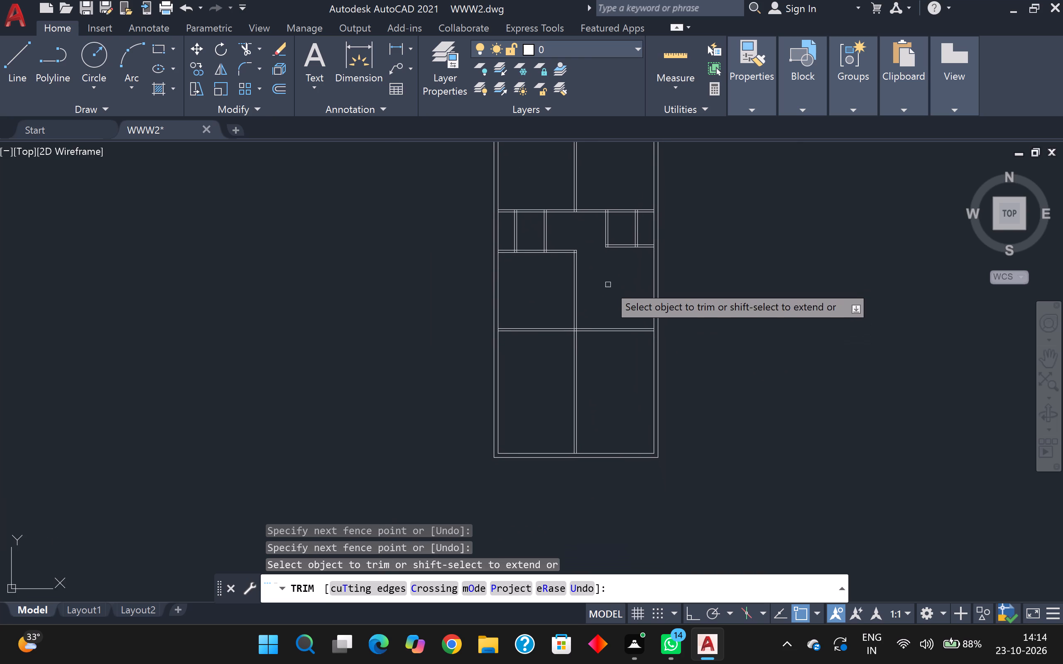
With Ortho on, draw the upper jamb line across the central vertical partition, 3" below the underside of the left-side horizontal partition.
scroll(589, 294, "up", 1)
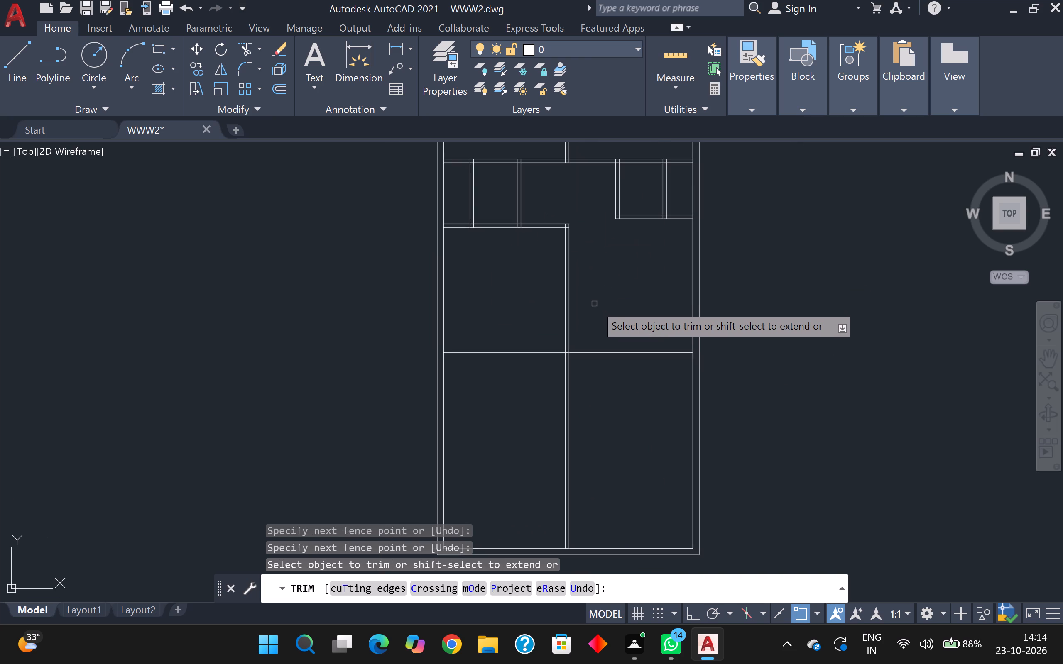
scroll(602, 247, "up", 1)
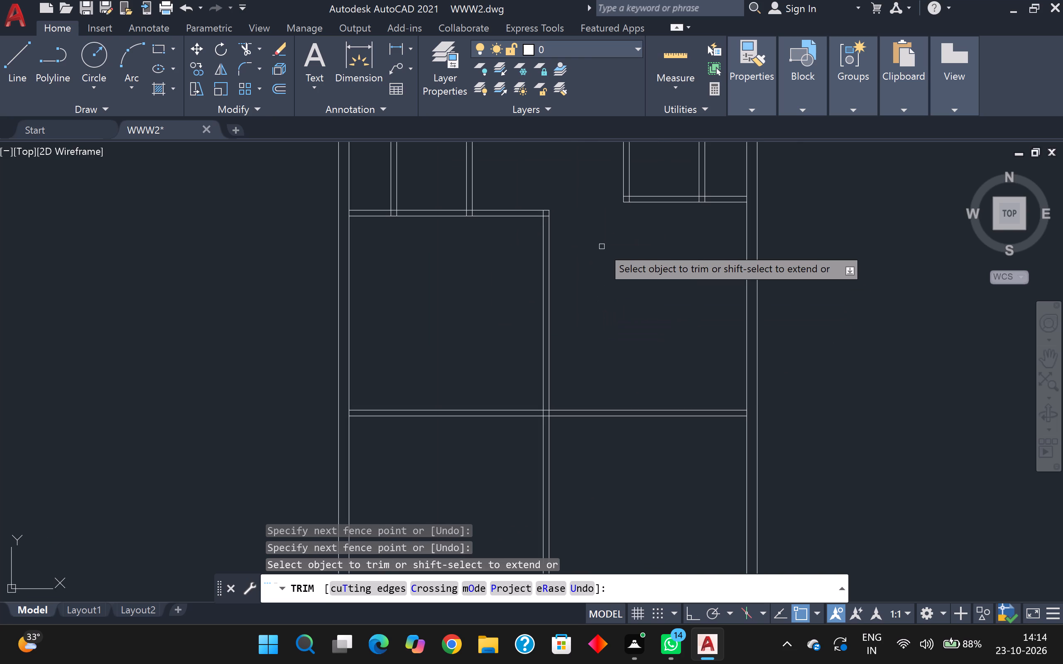
key("Escape")
key("l")
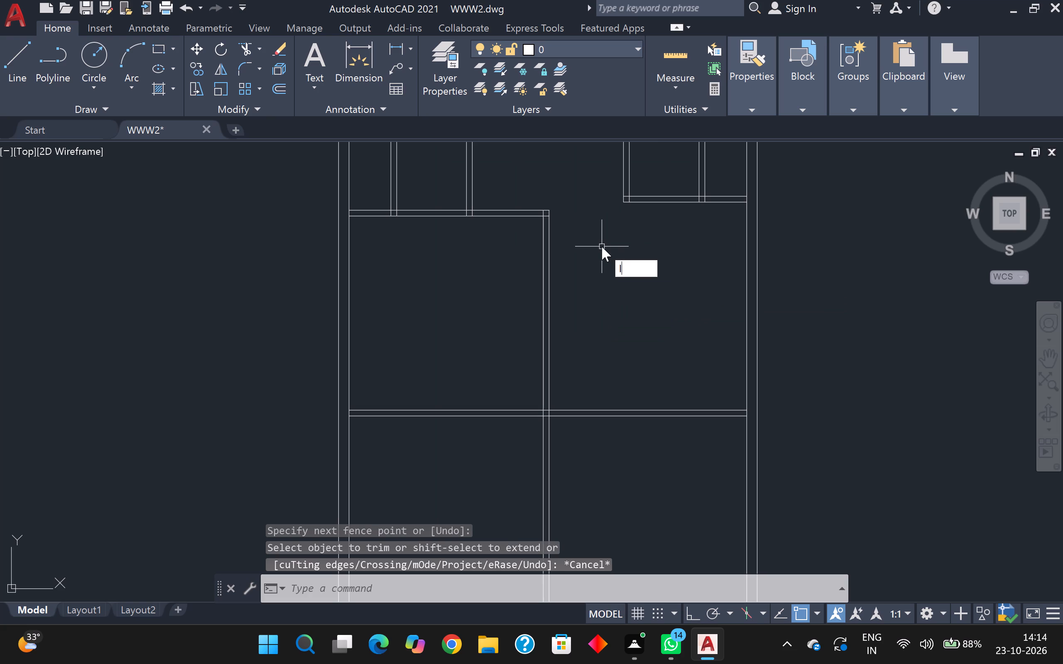
key("Return")
scroll(598, 246, "up", 1)
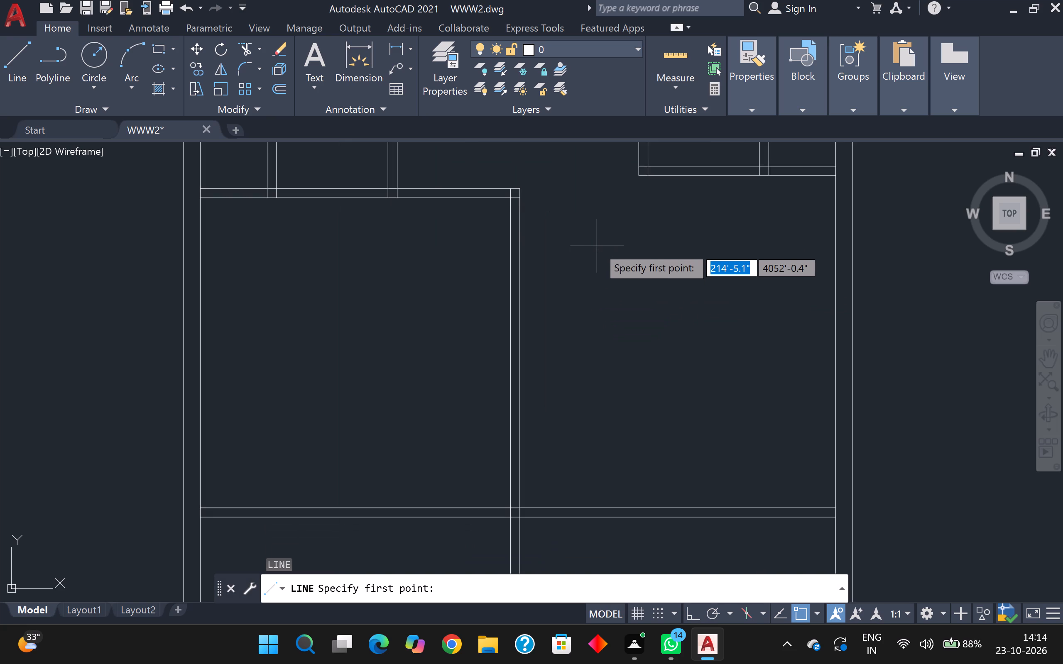
scroll(531, 205, "up", 2)
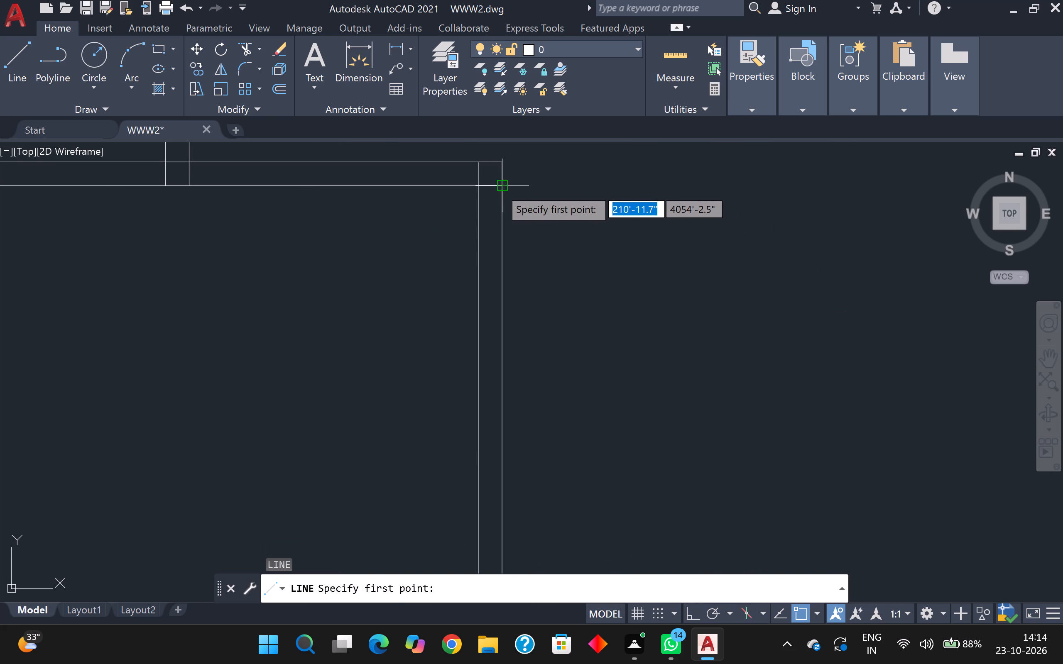
left_click(499, 187)
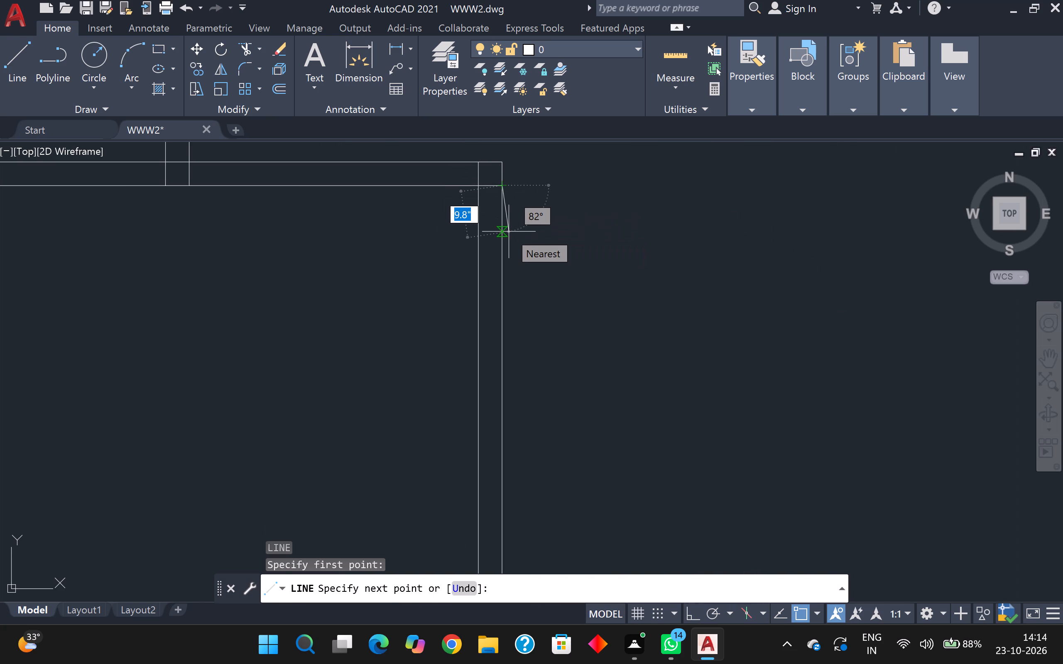
key("F8")
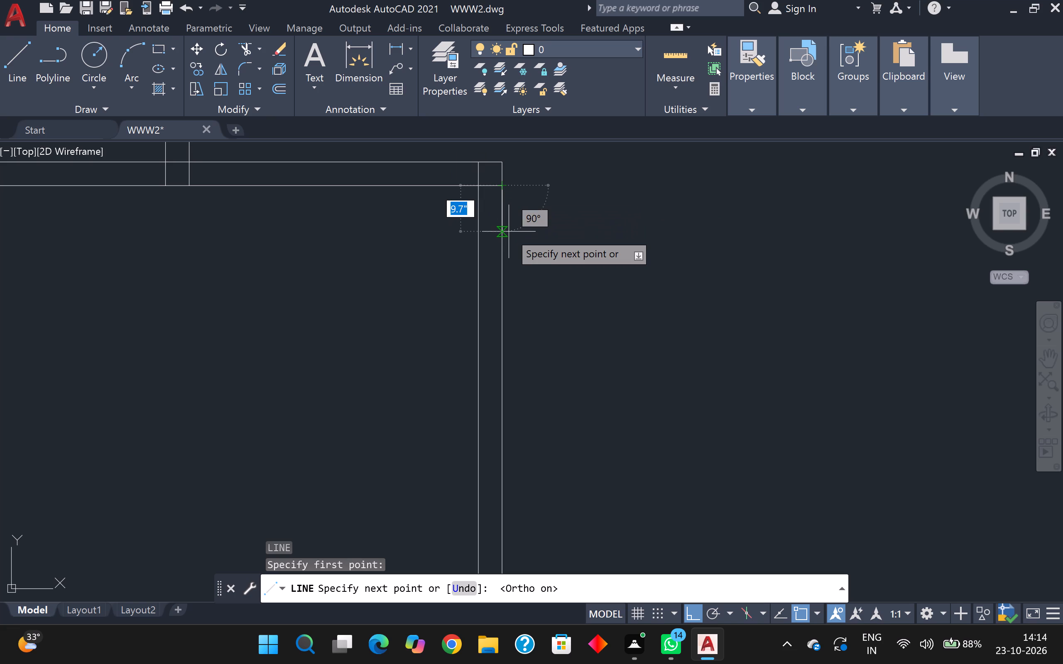
key("3")
key("Return")
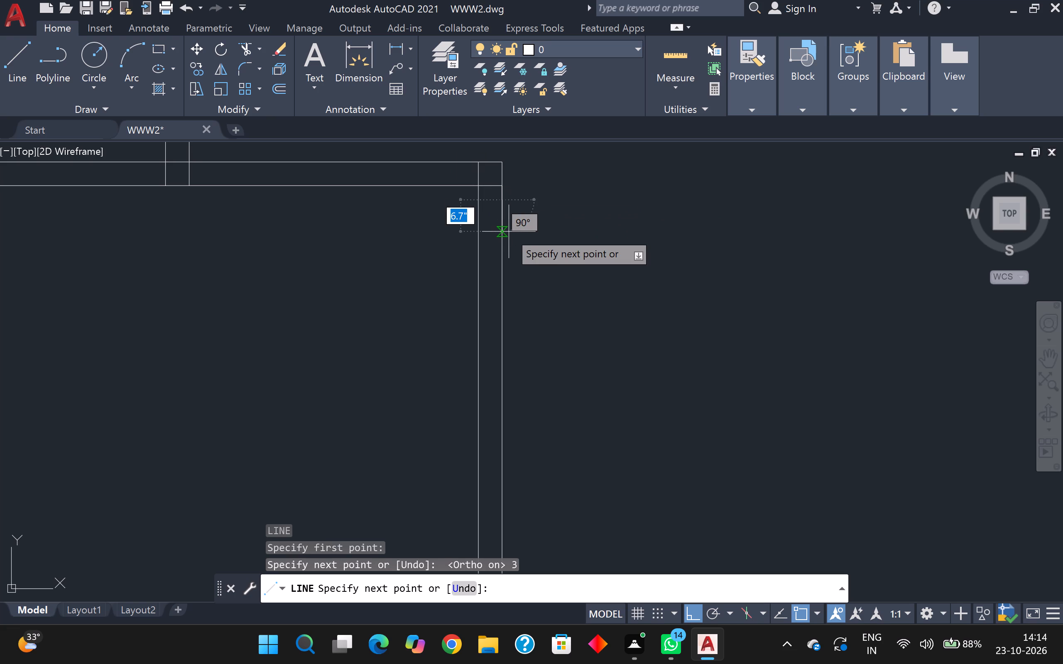
scroll(506, 242, "up", 3)
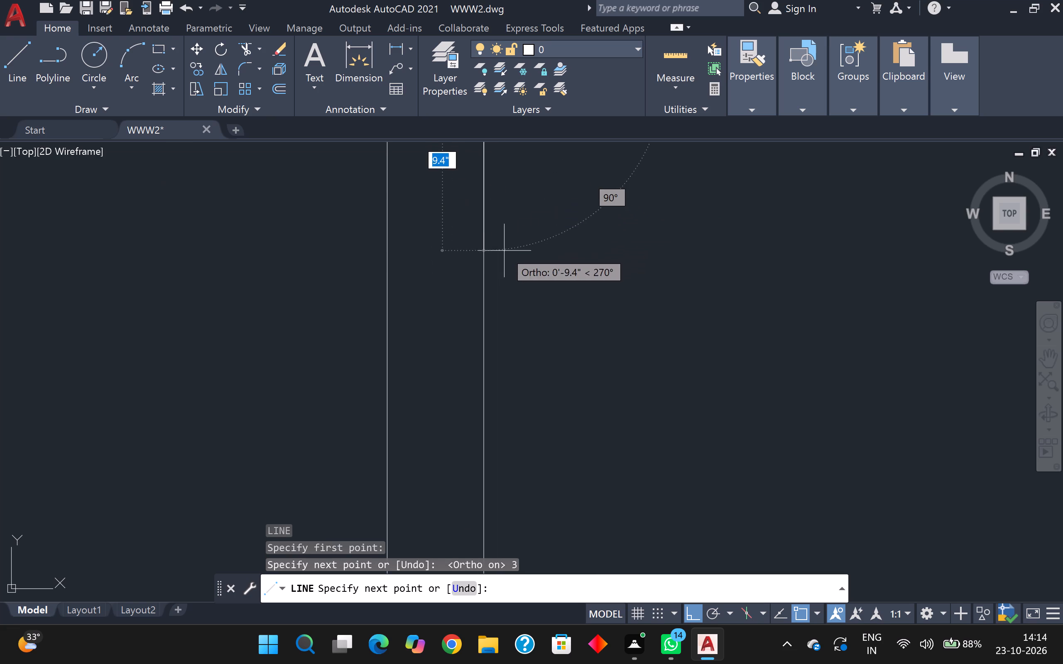
middle_click_drag(659, 238, 758, 469)
scroll(758, 469, "down", 1)
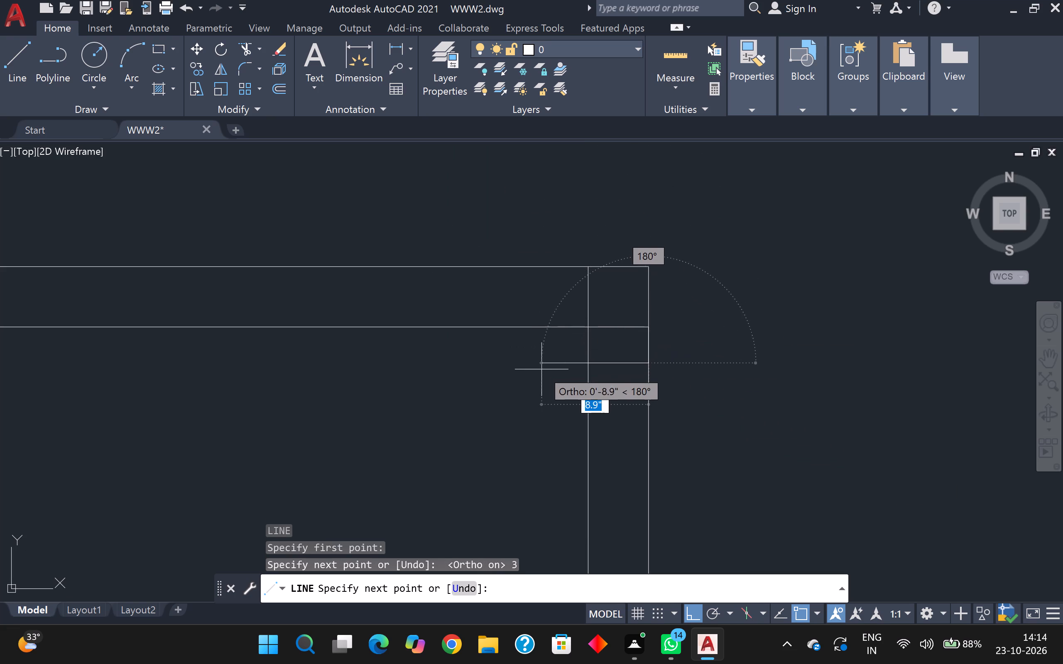
left_click(587, 364)
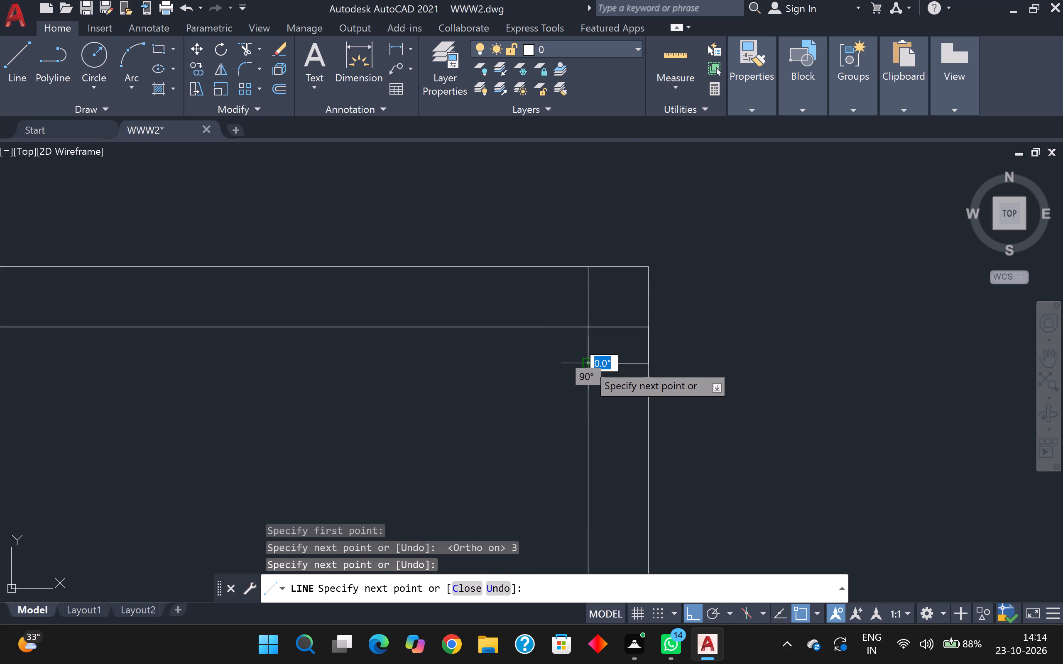
Continue the line 3' down the central partition's left face and across to its right face, forming the opening's lower jamb.
middle_click_drag(587, 366, 583, 260)
middle_click_drag(583, 354, 575, 279)
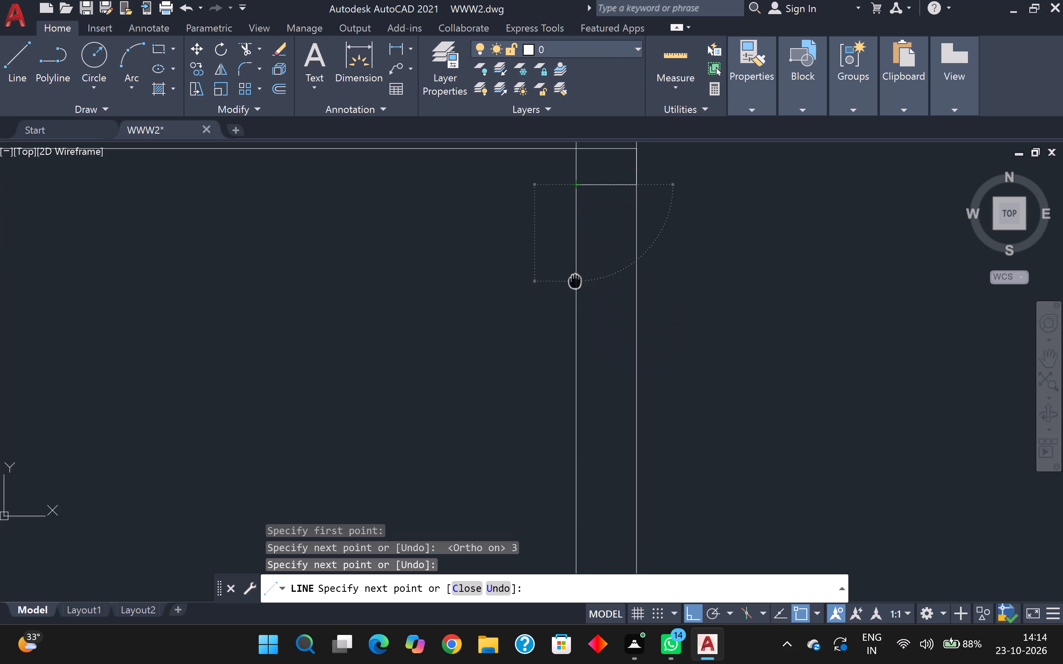
middle_click_drag(575, 279, 575, 278)
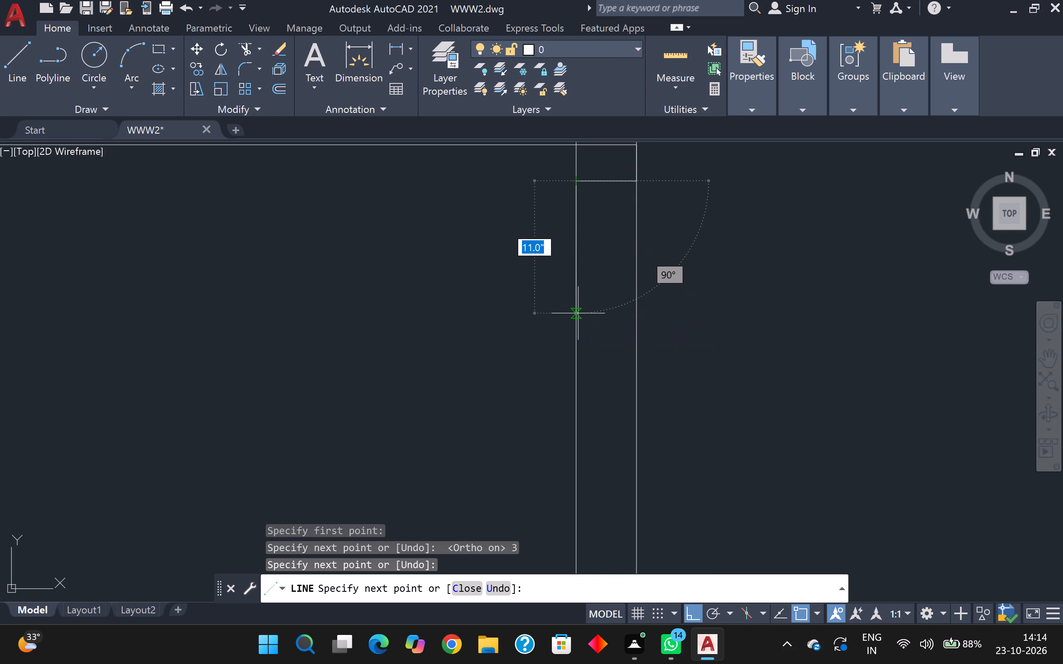
type("3'")
key("Return")
scroll(578, 313, "down", 4)
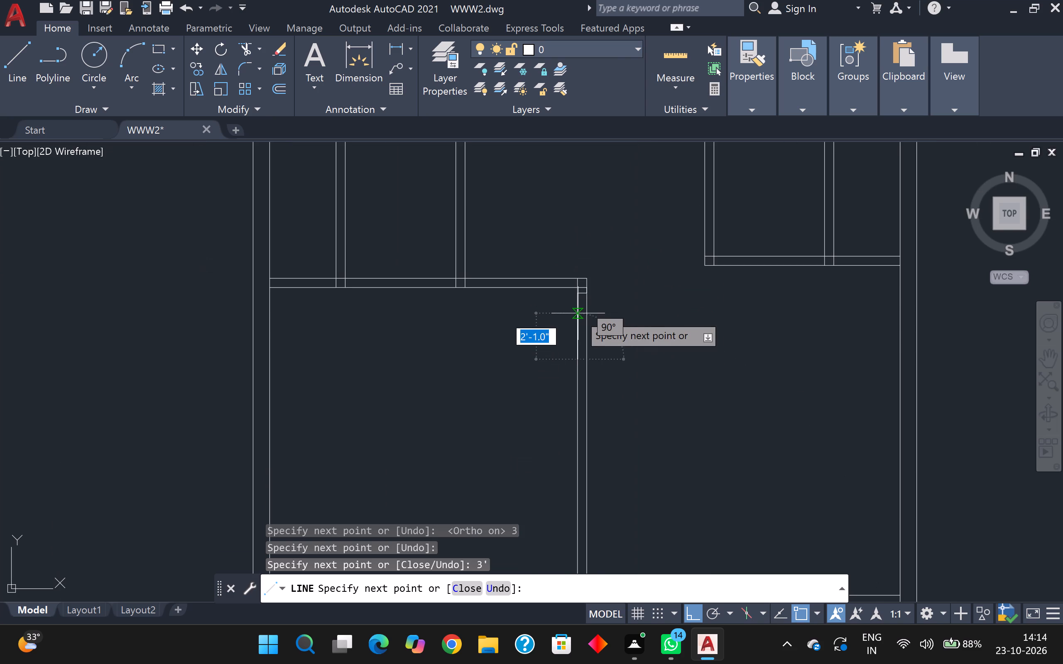
scroll(578, 340, "up", 3)
scroll(609, 420, "up", 2)
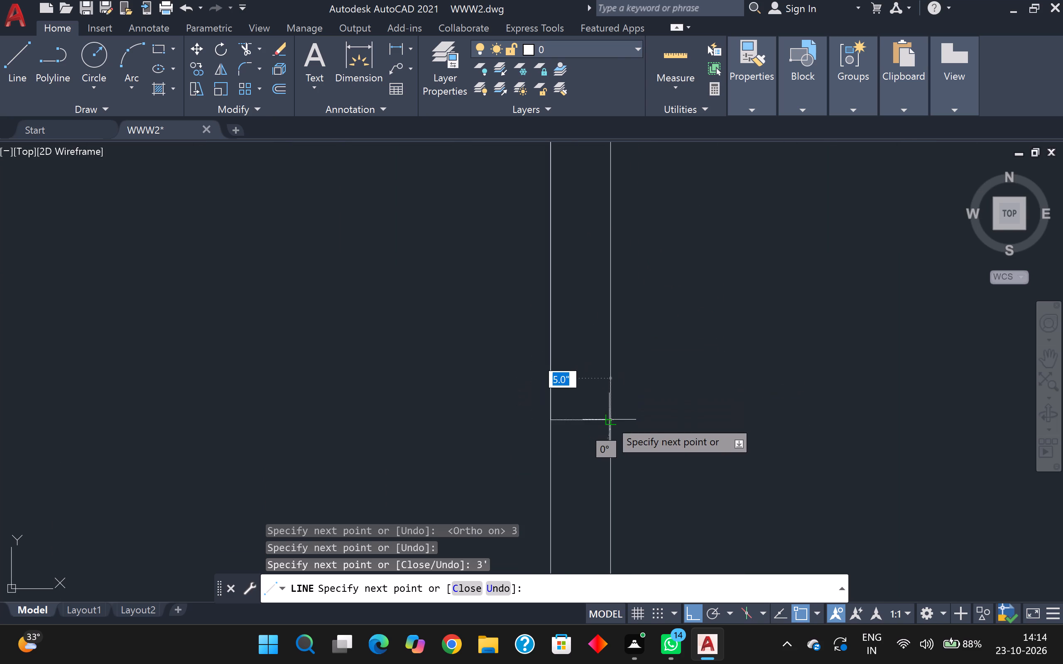
scroll(605, 421, "up", 2)
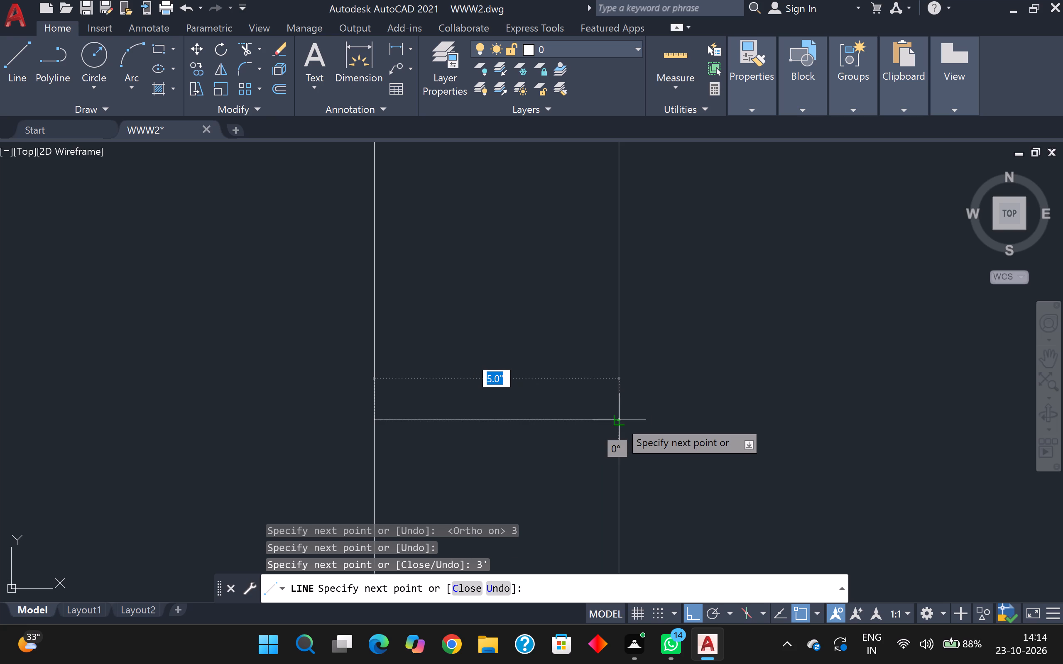
left_click(619, 420)
scroll(619, 420, "down", 5)
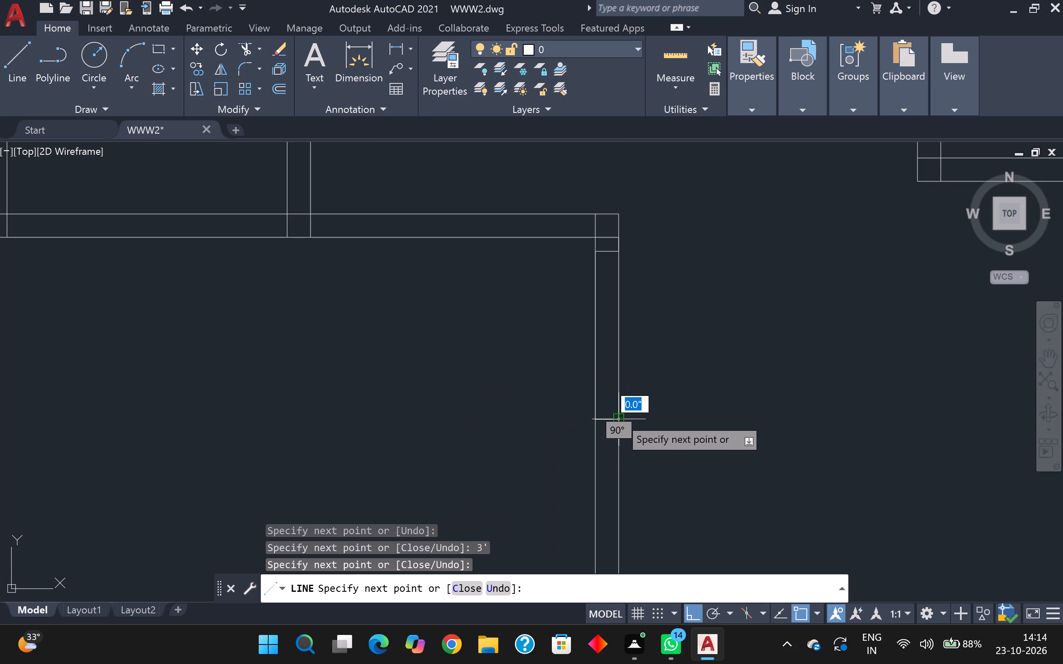
key("Escape")
Offset the lower line of the lowest horizontal partition downward using the Through option.
scroll(619, 416, "down", 3)
middle_click_drag(674, 427, 689, 326)
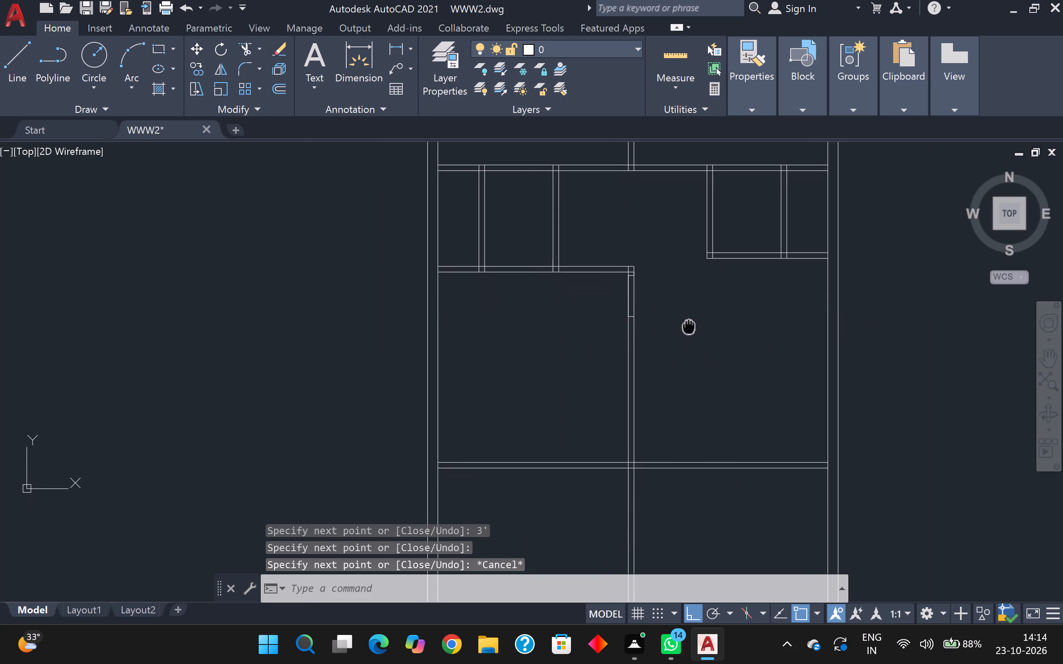
middle_click_drag(689, 326, 697, 292)
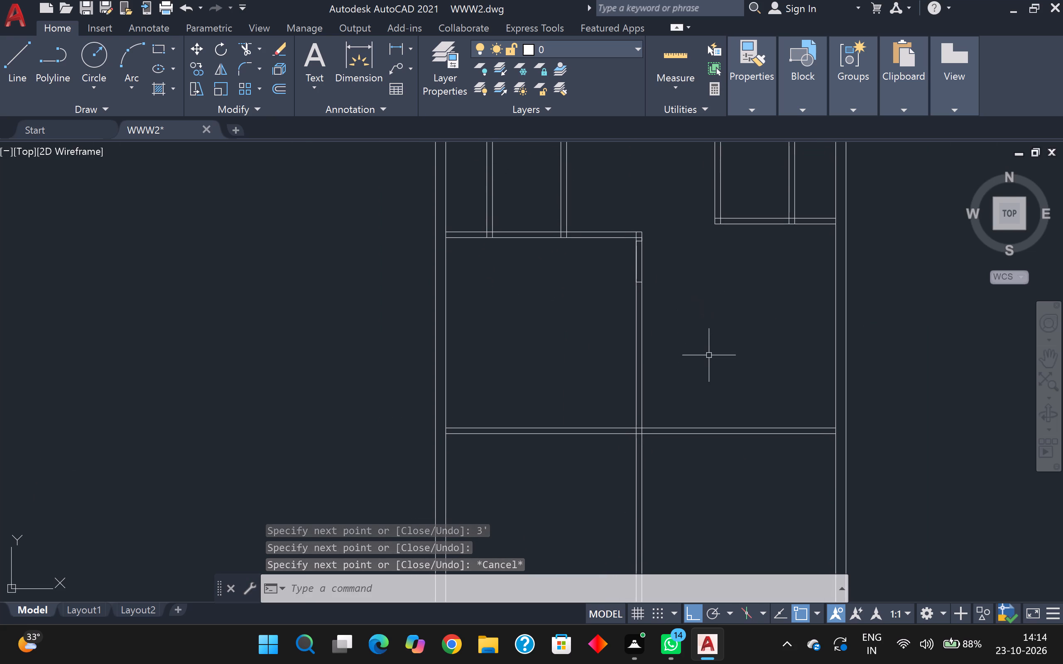
middle_click_drag(709, 373, 742, 325)
scroll(742, 325, "up", 1)
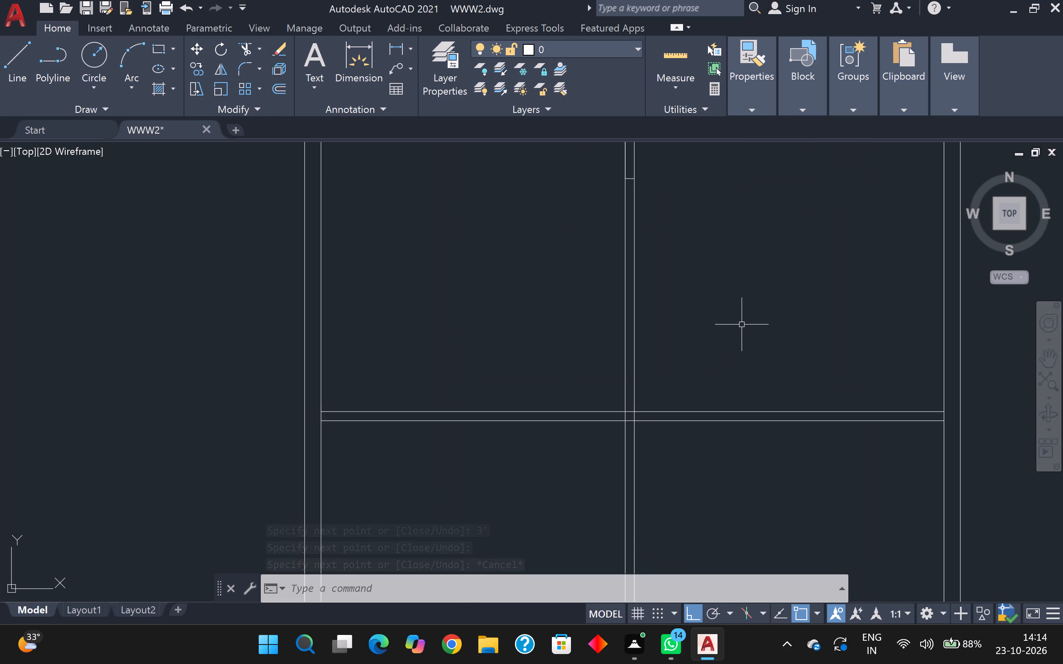
scroll(742, 325, "down", 2)
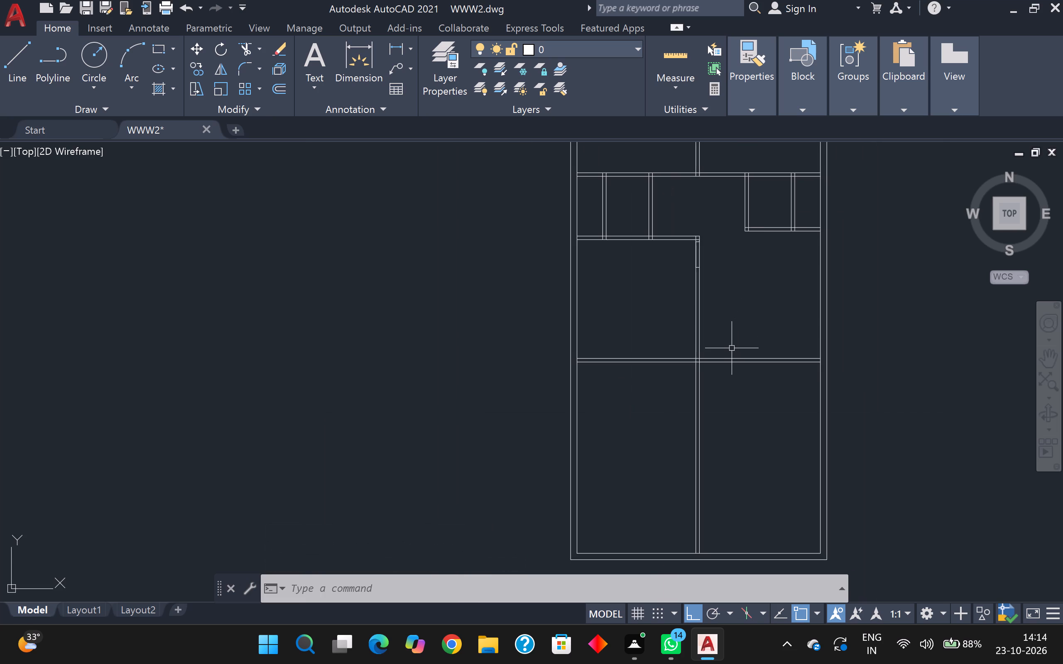
key("Escape")
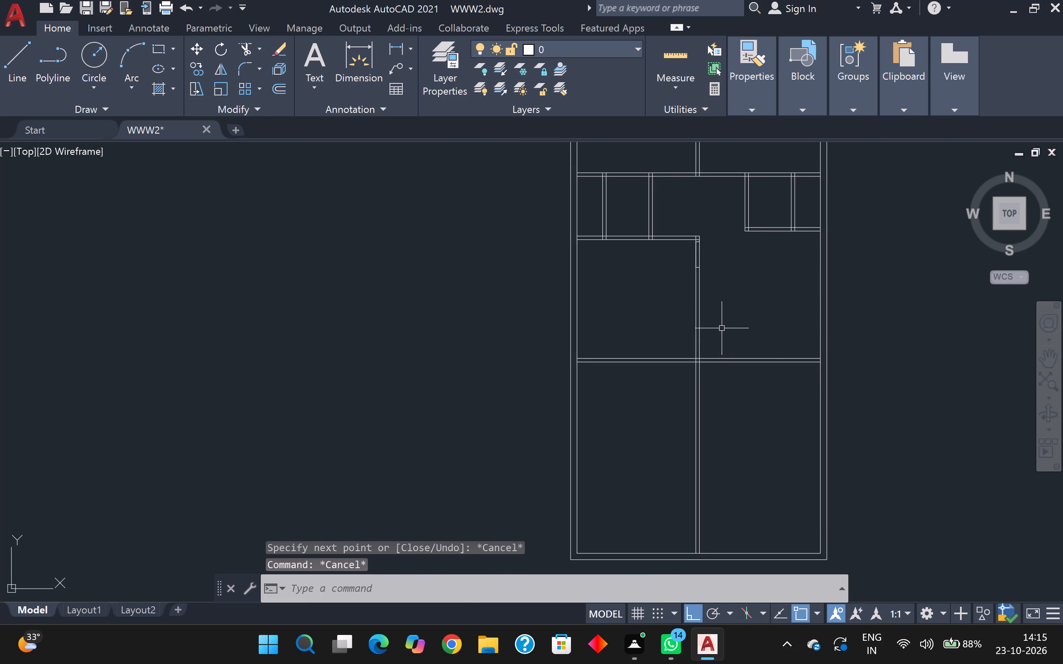
key("o")
key("Return")
key("Return")
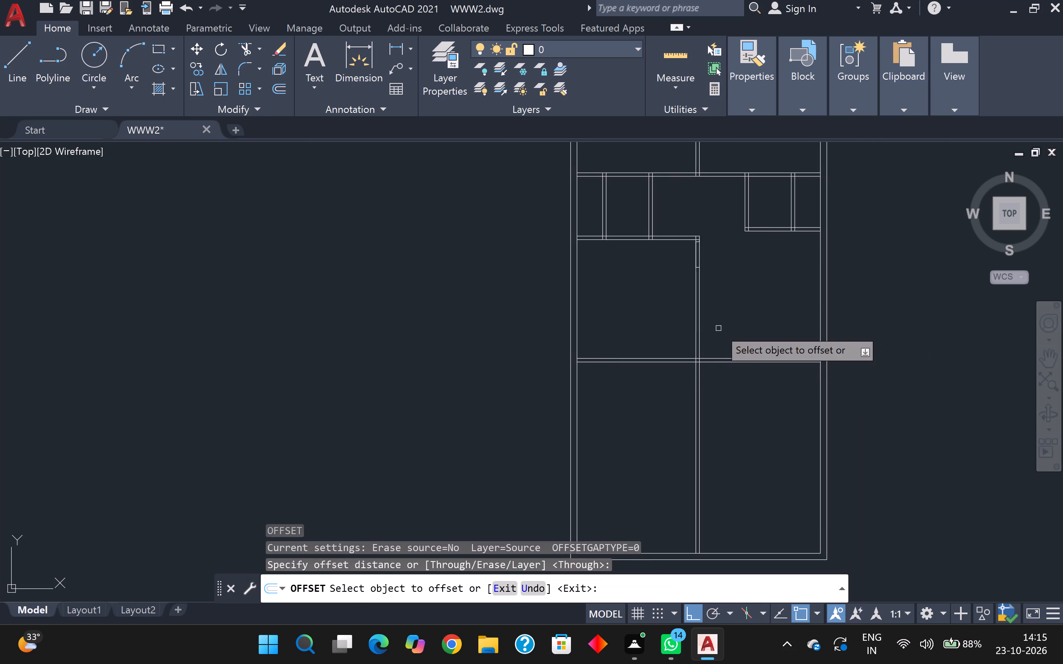
scroll(672, 362, "up", 1)
left_click(672, 362)
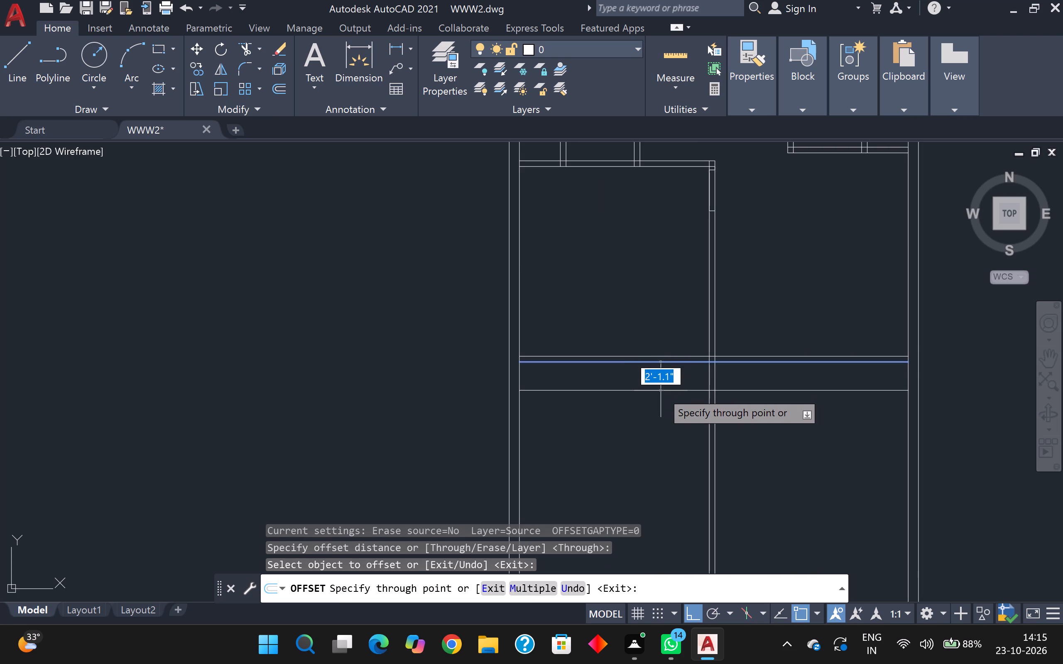
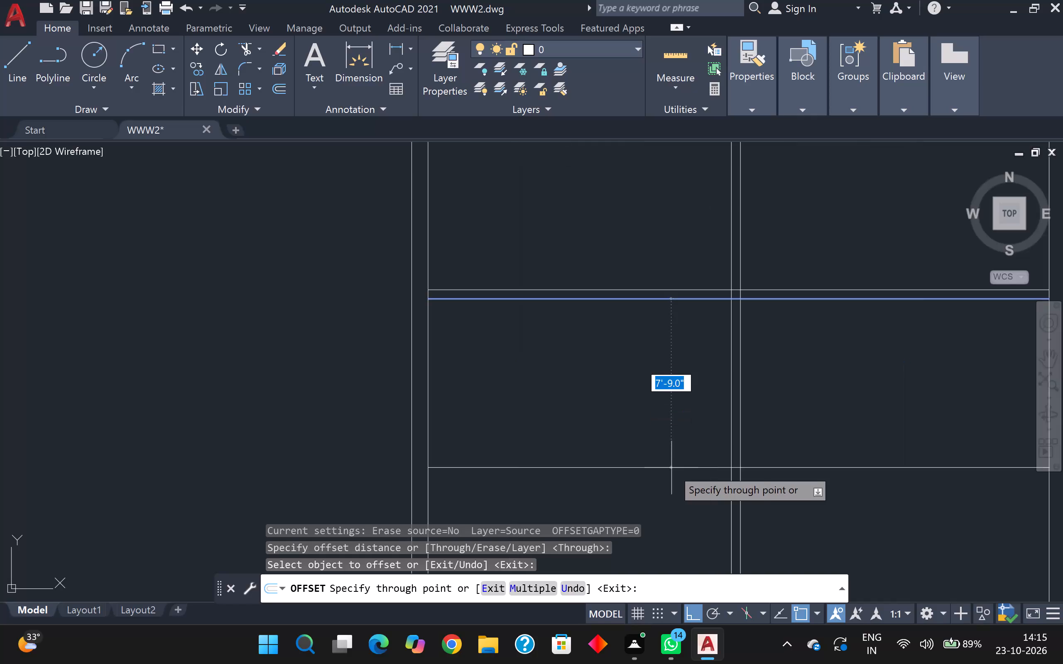
Place the offset copy of the lowest horizontal partition's lower line 7' below it.
scroll(671, 468, "down", 3)
middle_click_drag(671, 468, 658, 307)
scroll(658, 307, "up", 1)
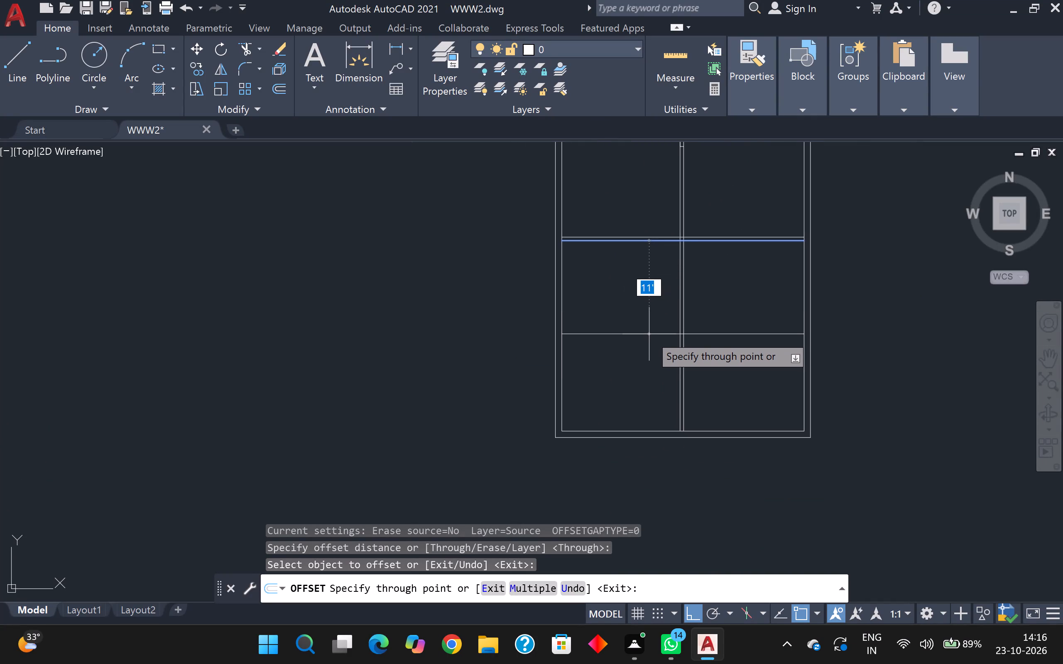
scroll(649, 334, "up", 1)
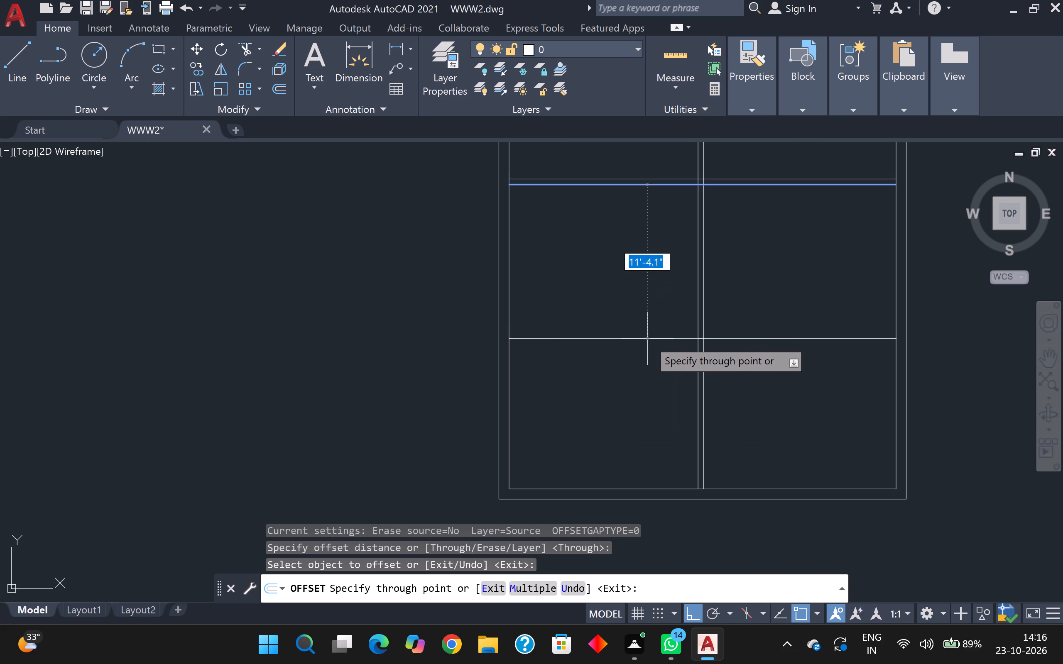
scroll(645, 338, "down", 2)
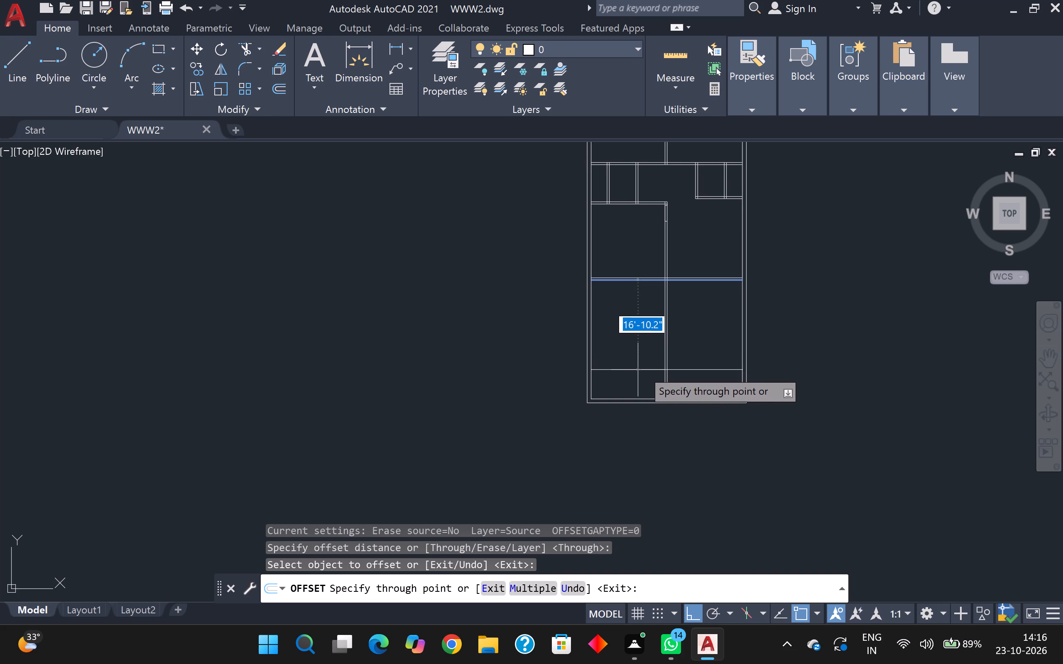
scroll(649, 367, "up", 1)
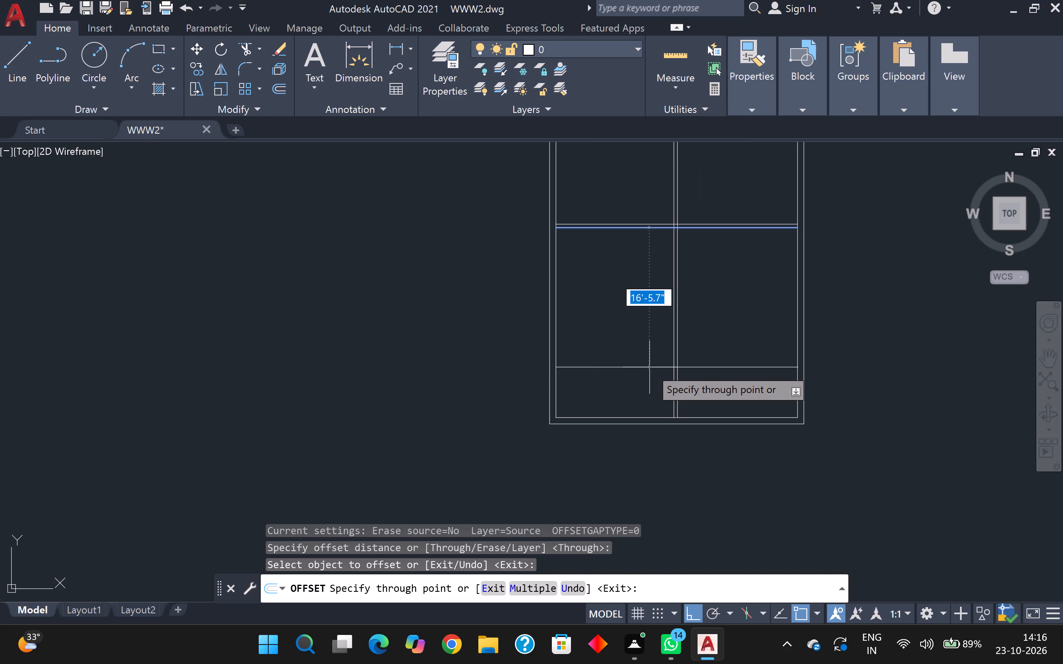
scroll(656, 303, "up", 3)
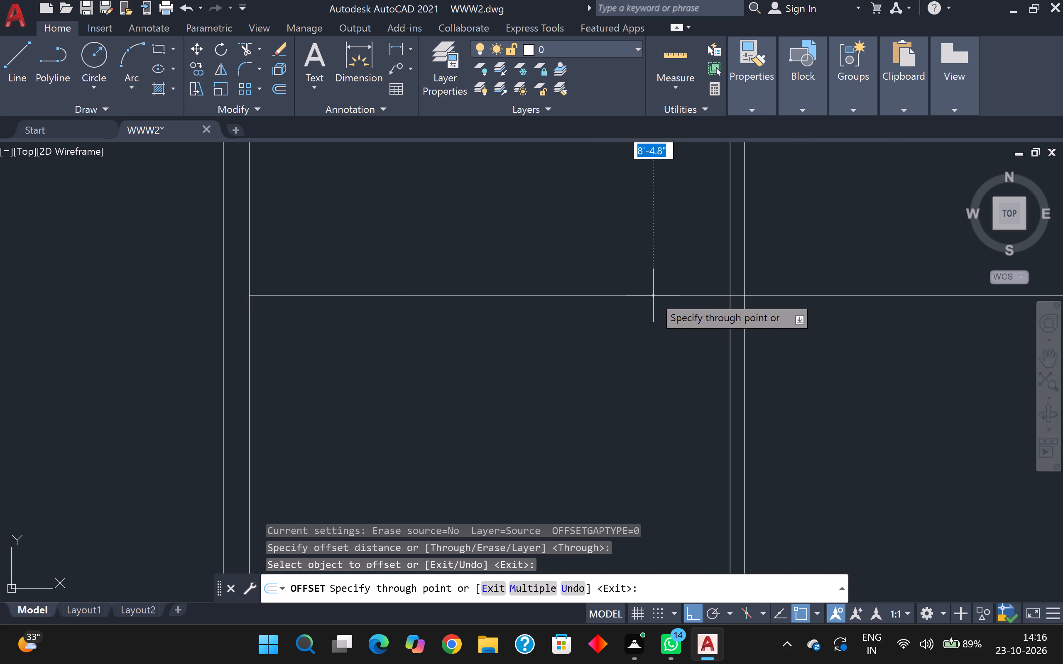
scroll(649, 333, "down", 3)
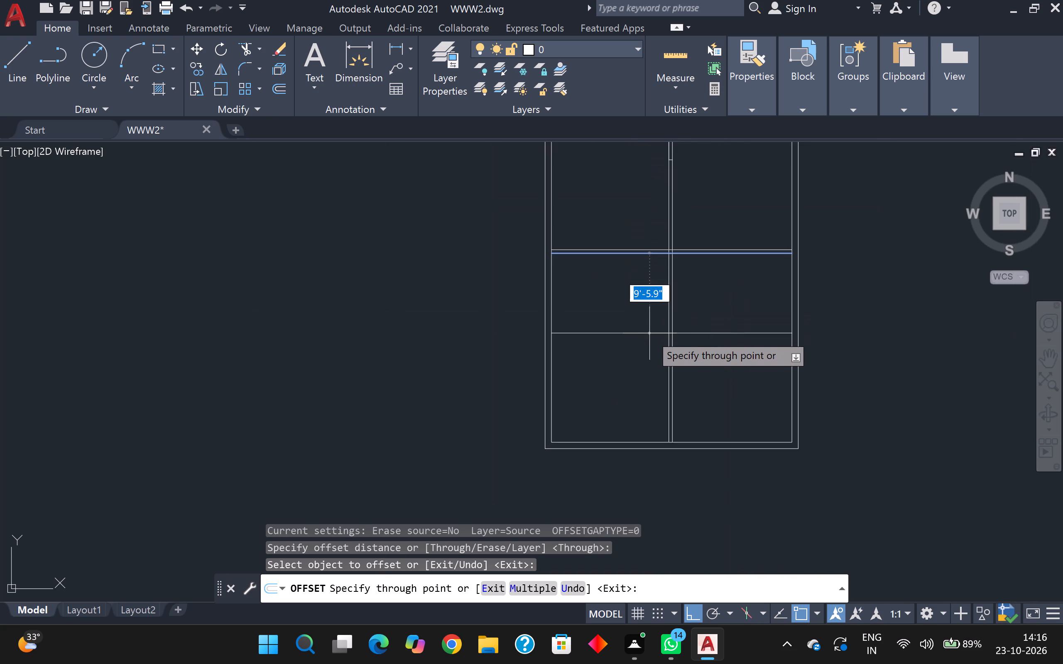
middle_click_drag(649, 333, 712, 214)
scroll(649, 333, "down", 1)
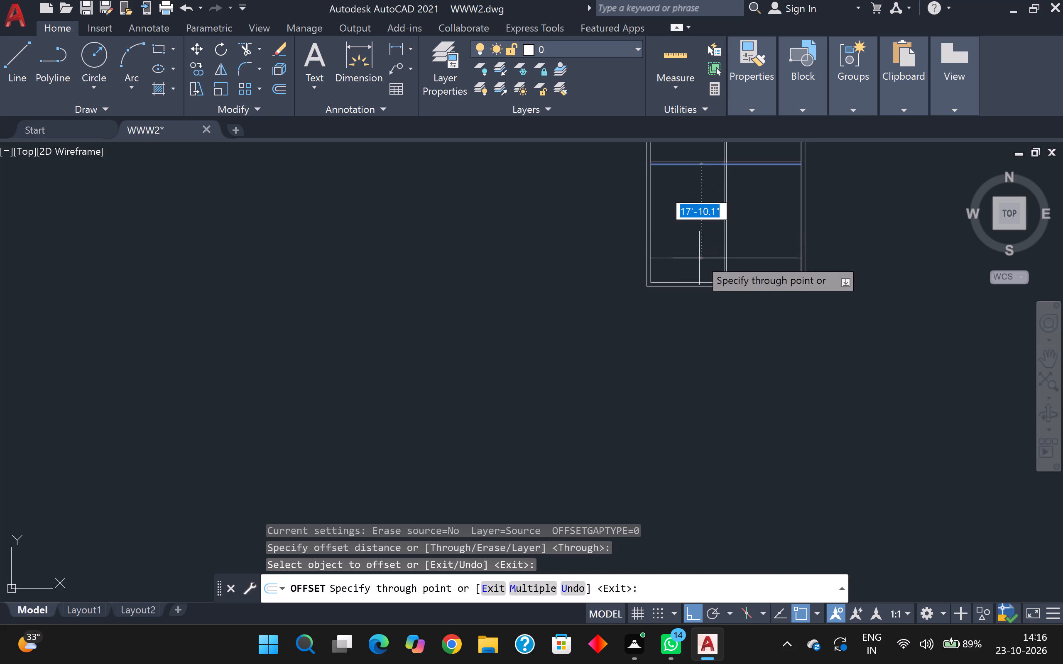
middle_click_drag(699, 257, 723, 400)
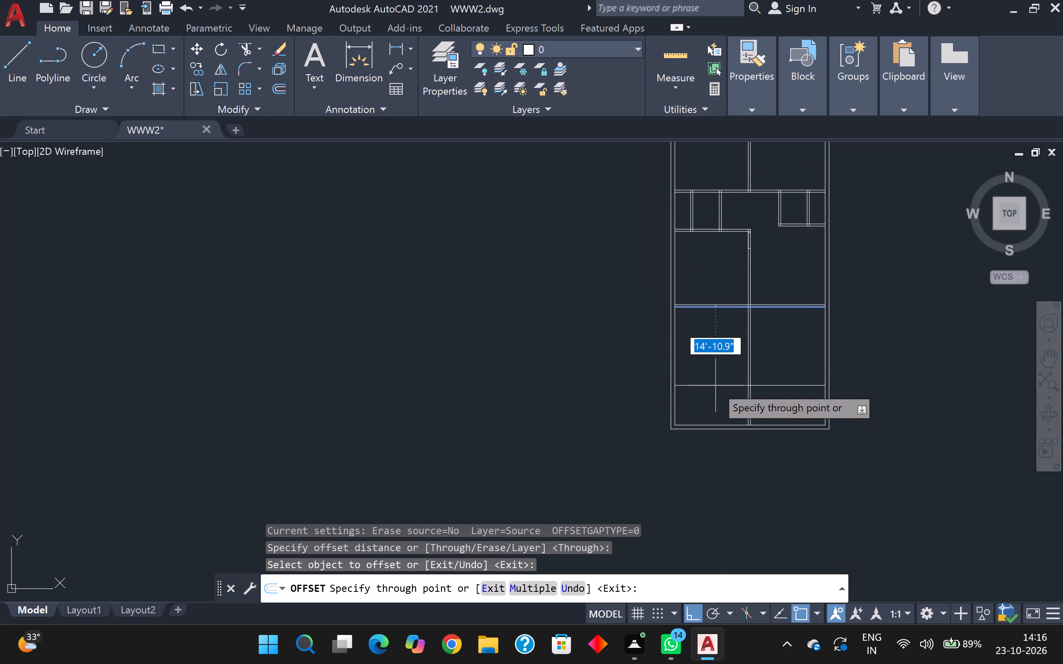
scroll(714, 365, "up", 1)
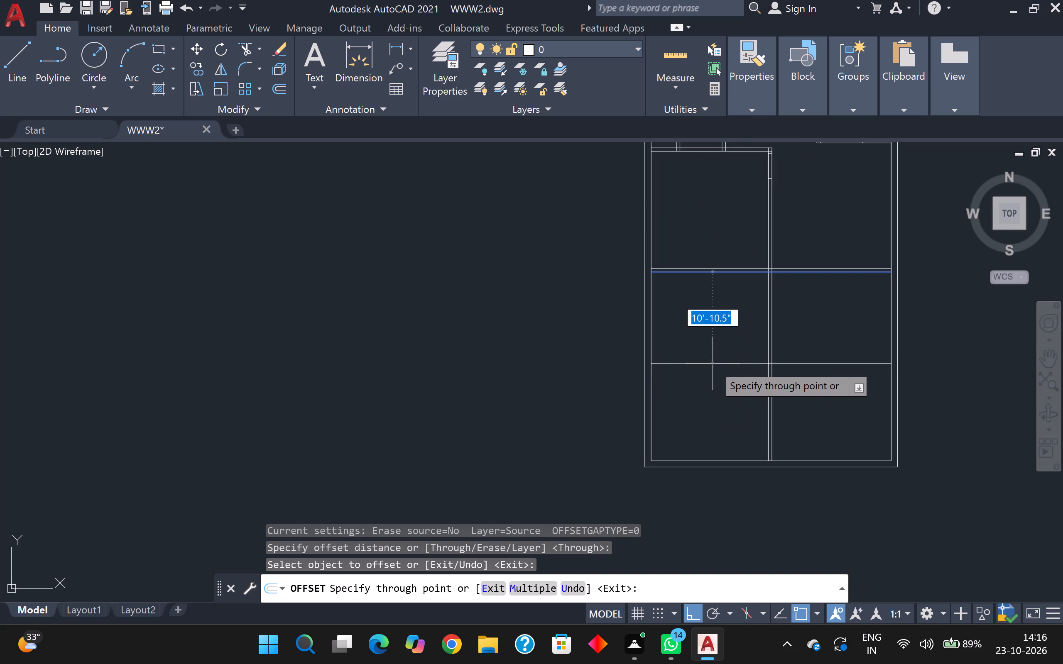
type("7'")
key("Return")
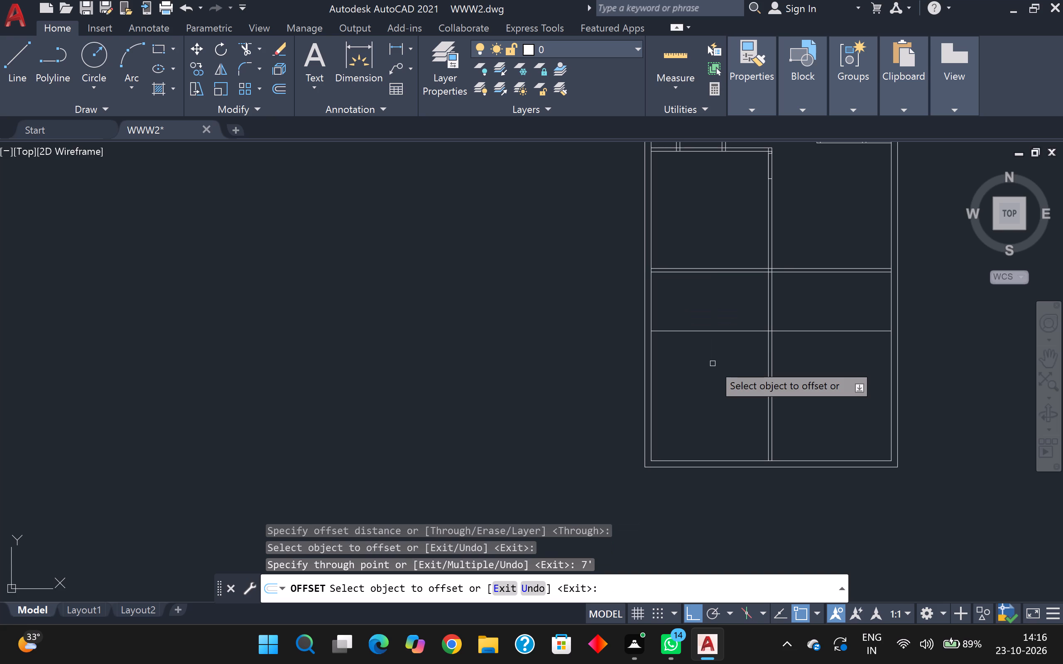
Offset the new horizontal line 5" downward to form another full-width partition.
left_click(722, 331)
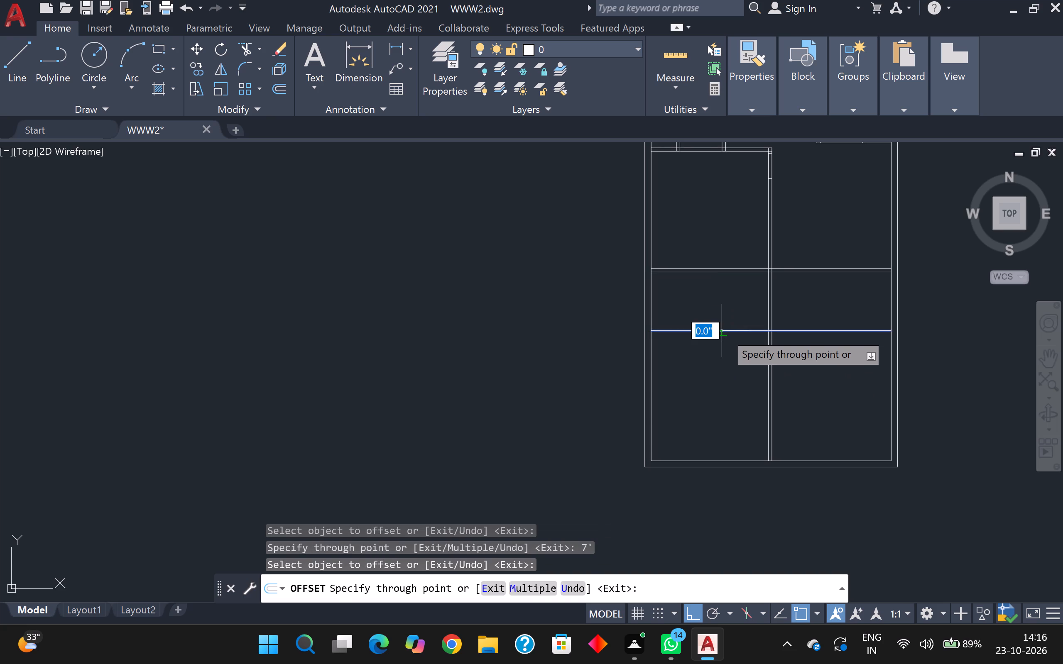
key("5")
key("Return")
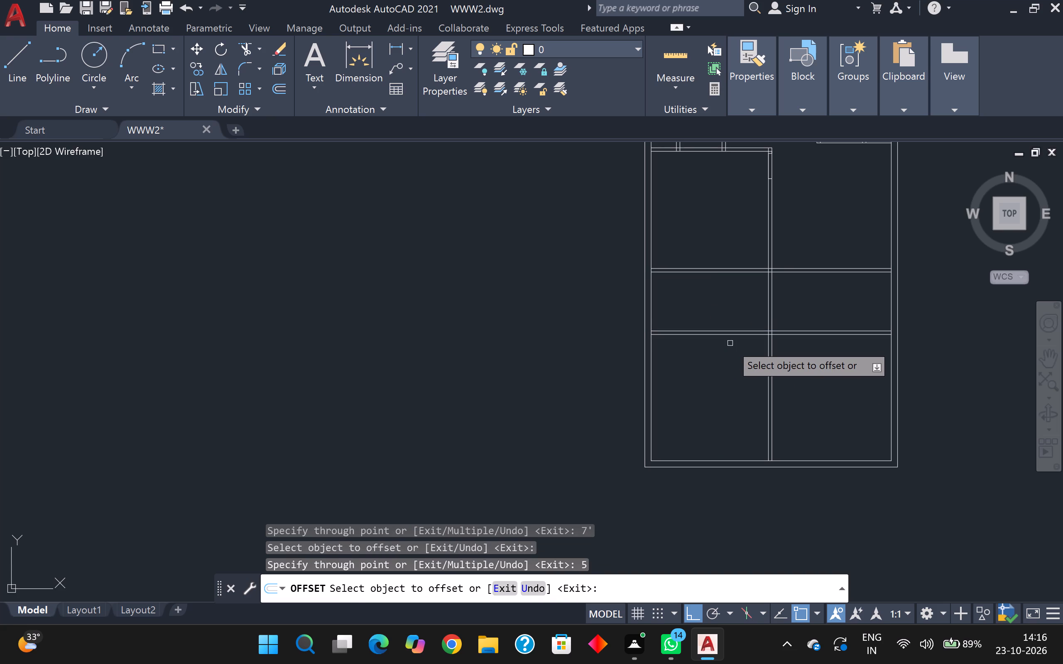
Quick-measure the spaces above and below the new partition on the left side of the plan.
middle_click_drag(730, 343, 706, 240)
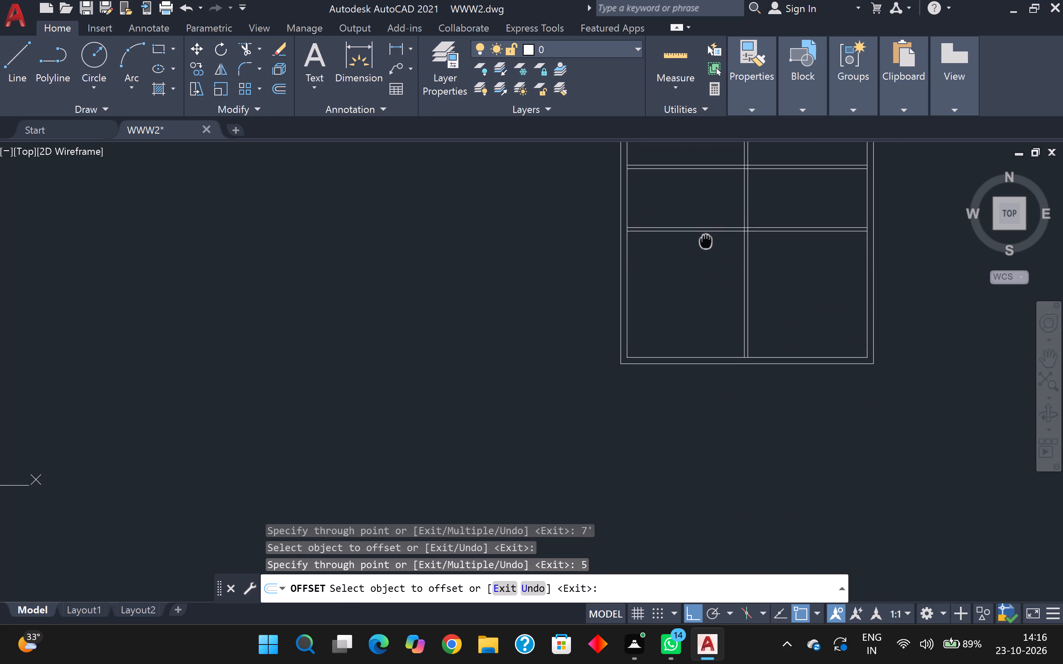
middle_click_drag(706, 240, 707, 234)
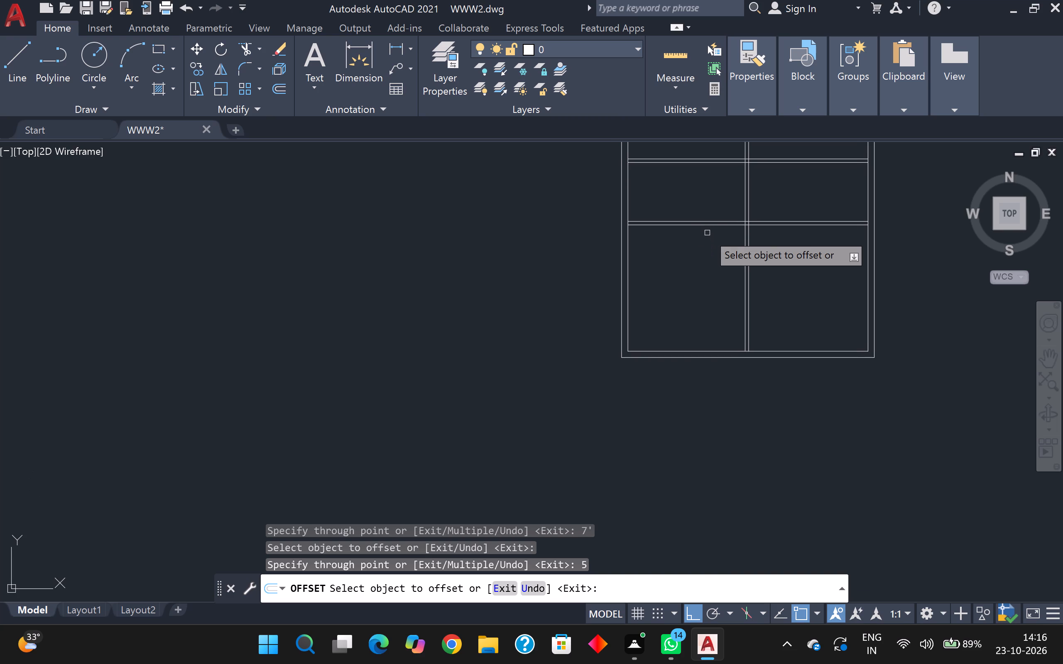
double_click(686, 61)
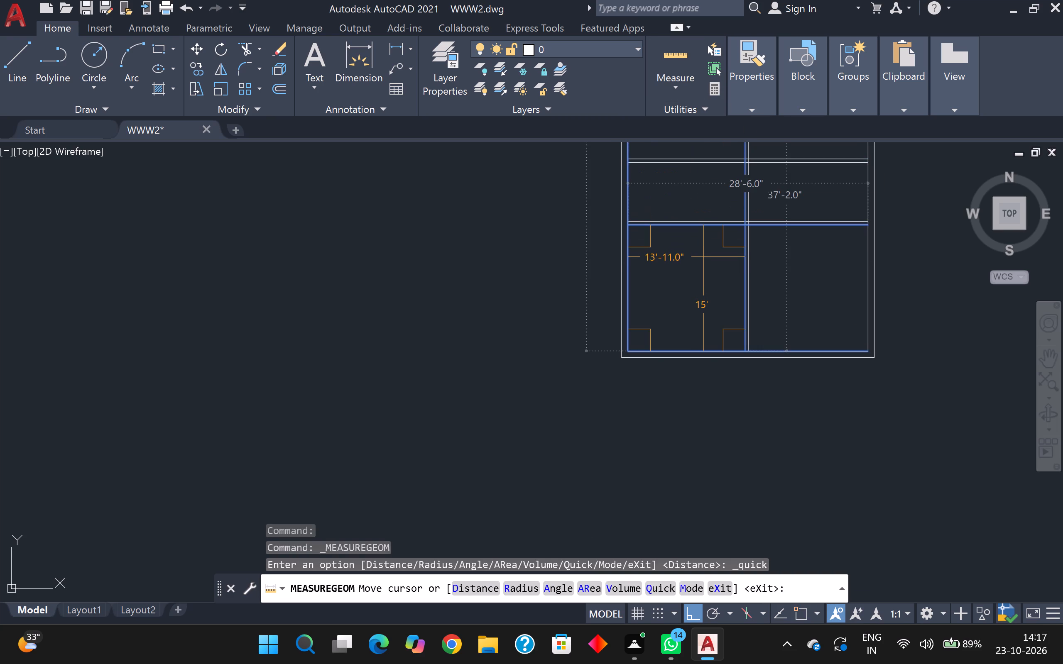
scroll(703, 257, "up", 1)
scroll(703, 257, "down", 2)
middle_click_drag(703, 257, 700, 286)
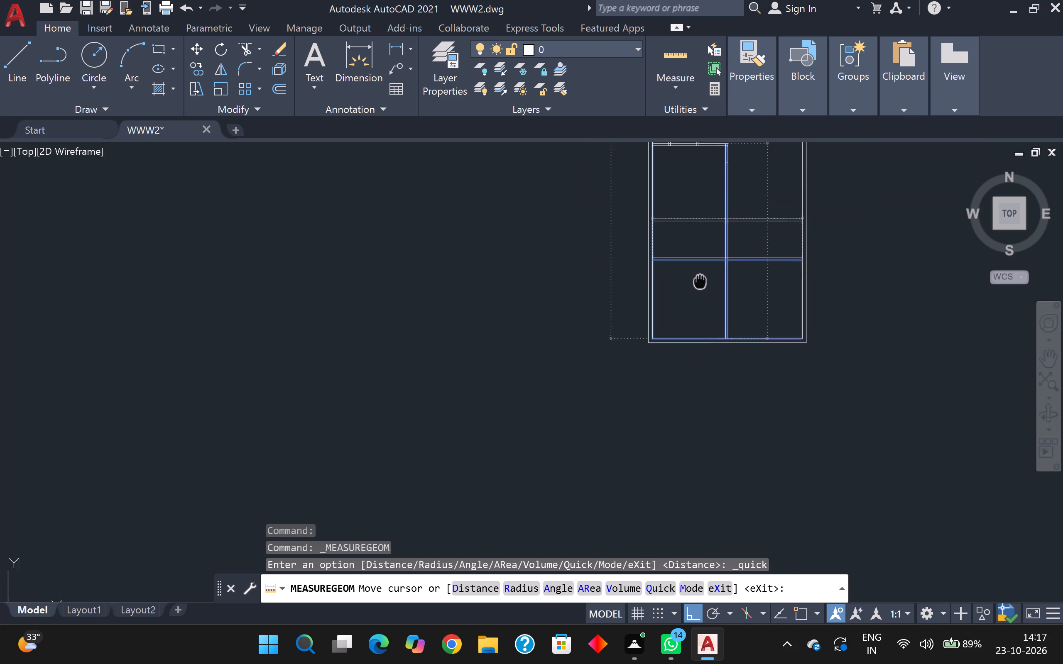
middle_click_drag(700, 286, 698, 319)
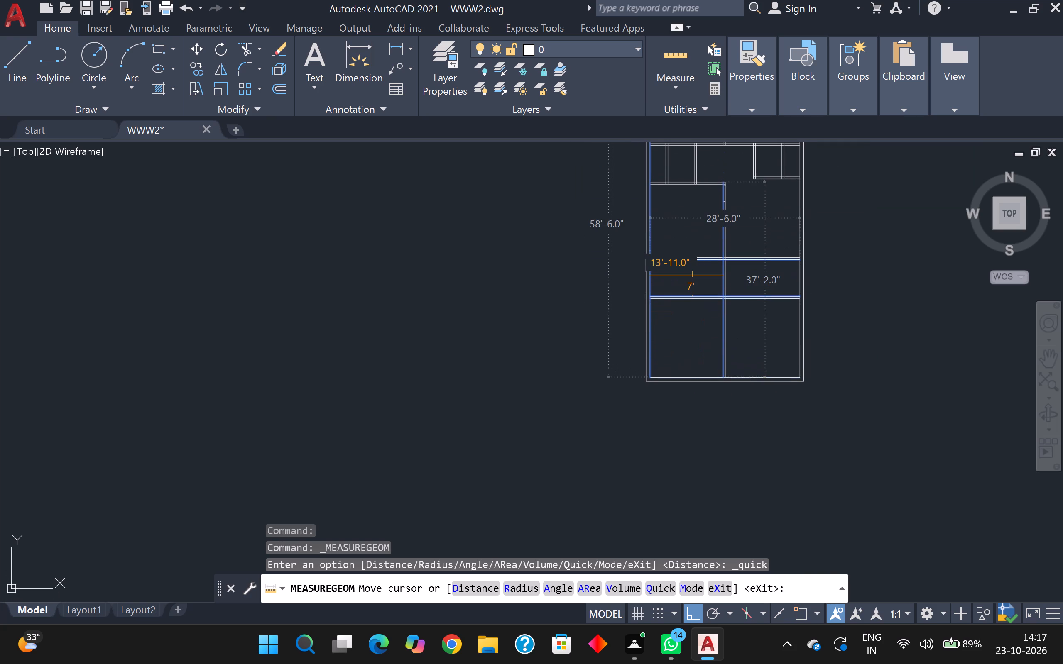
scroll(693, 275, "down", 1)
scroll(703, 317, "up", 1)
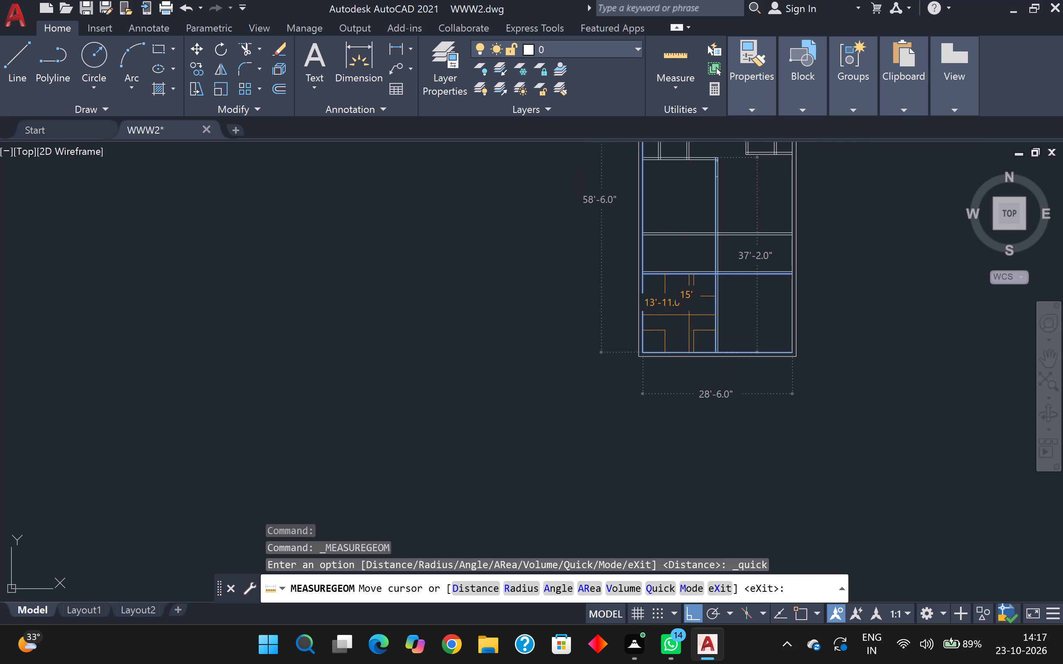
key("Escape")
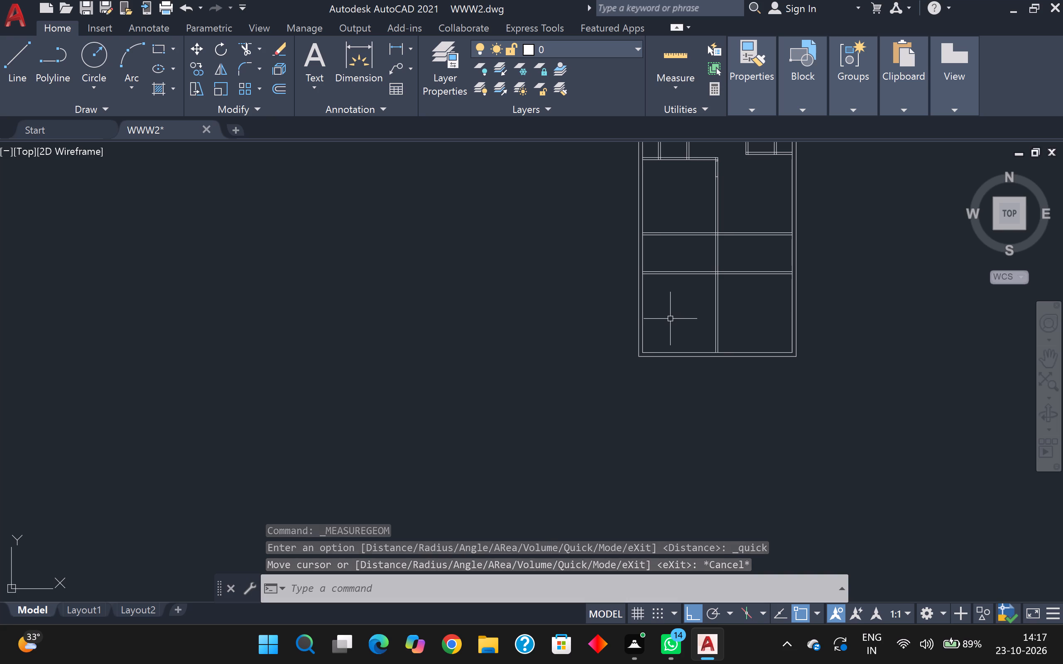
Draw the right jamb line across the horizontal partition above the new one, 3" left of the central vertical partition's left face.
scroll(670, 319, "down", 1)
scroll(728, 274, "up", 1)
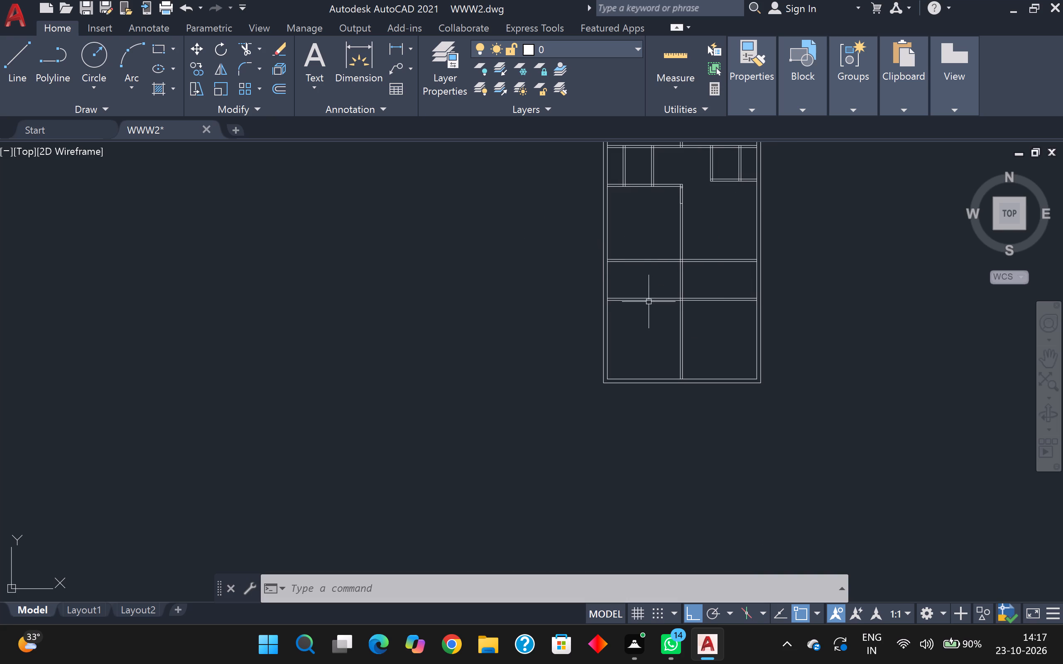
scroll(647, 291, "up", 1)
middle_click_drag(645, 278, 638, 394)
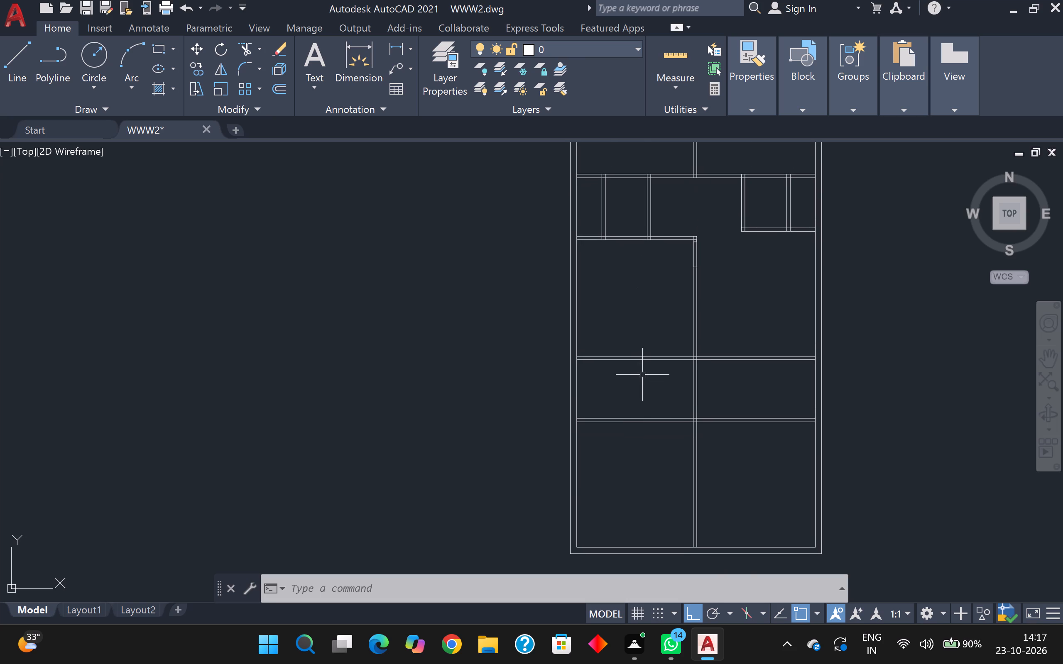
scroll(661, 373, "up", 2)
key("l")
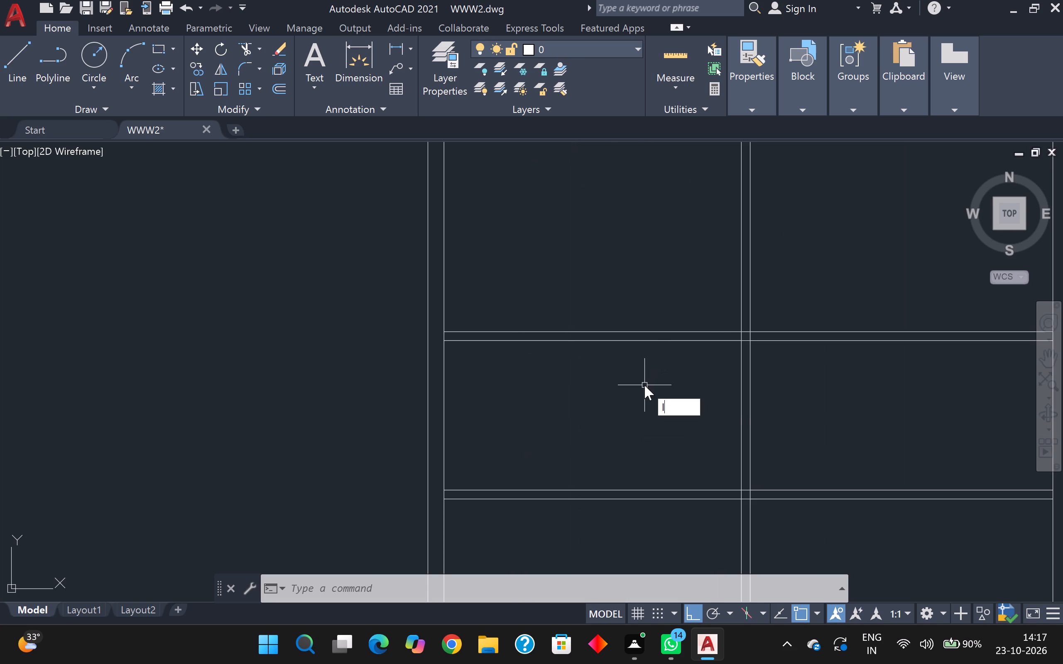
key("Return")
scroll(752, 350, "up", 2)
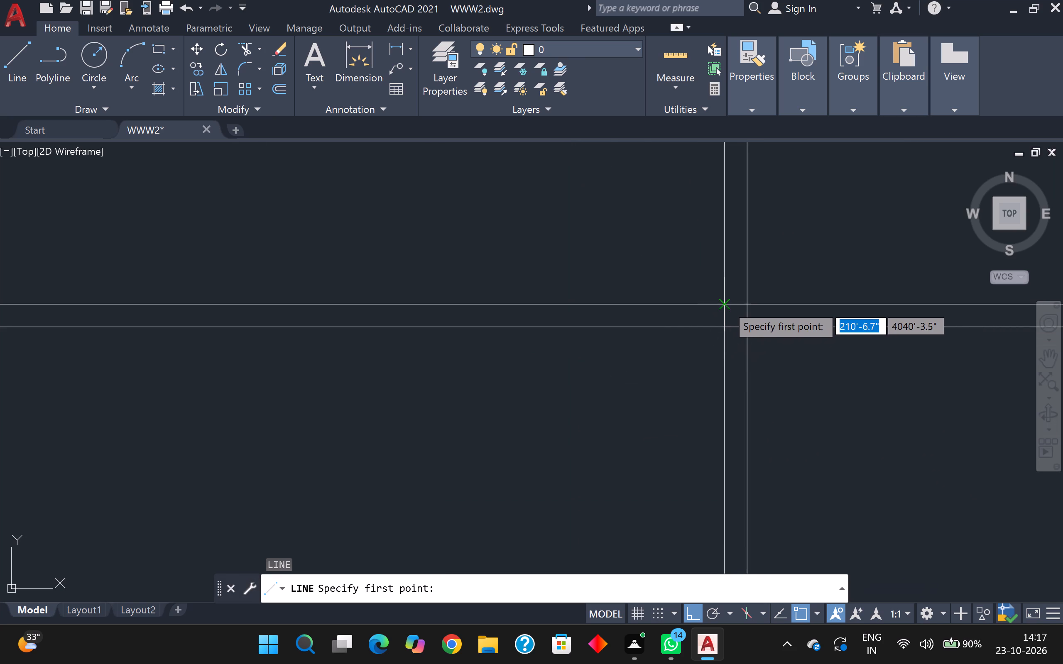
left_click(726, 303)
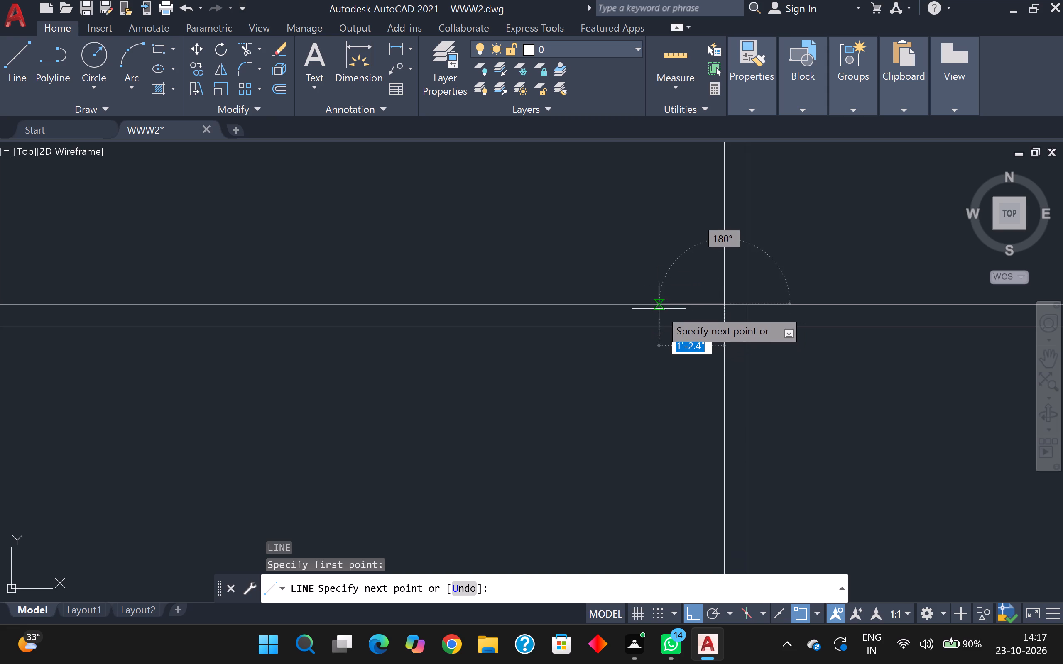
key("1")
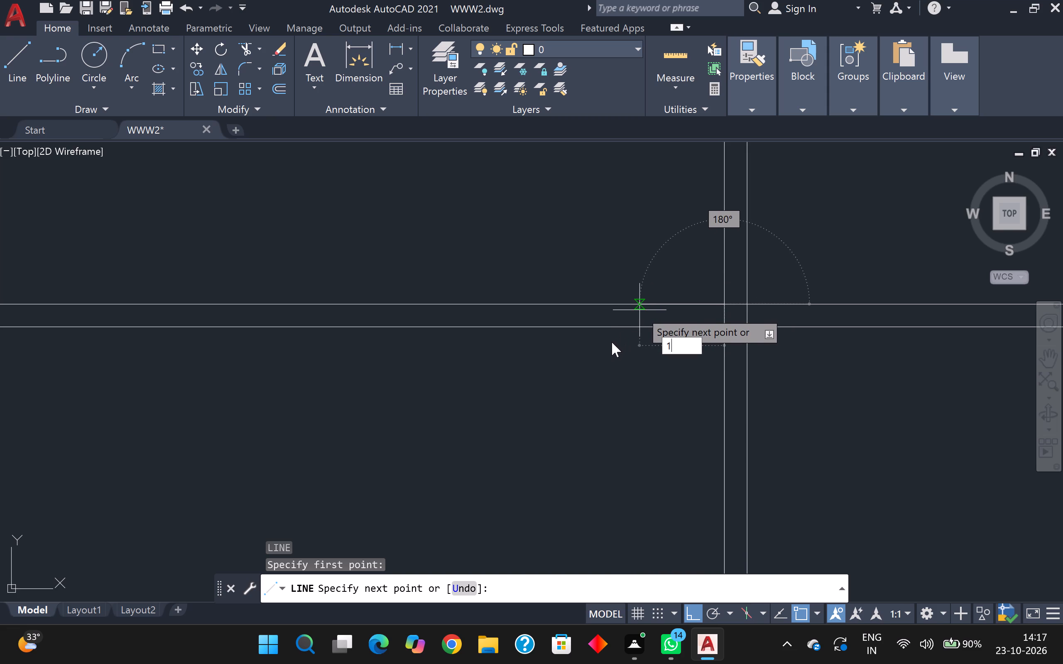
key("BackSpace")
key("3")
key("Return")
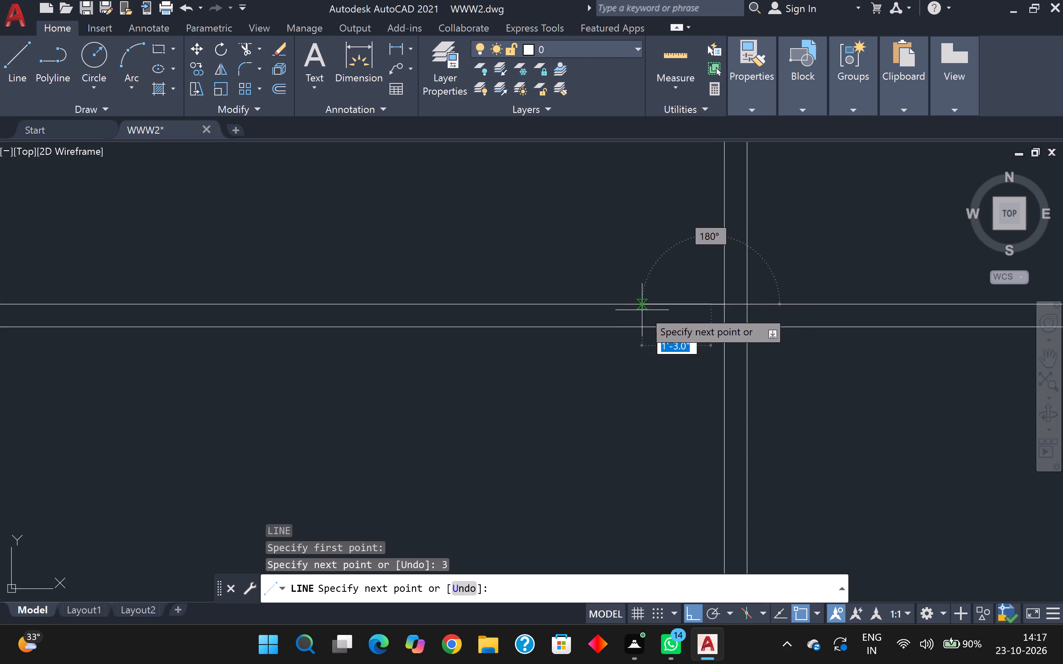
scroll(698, 337, "up", 2)
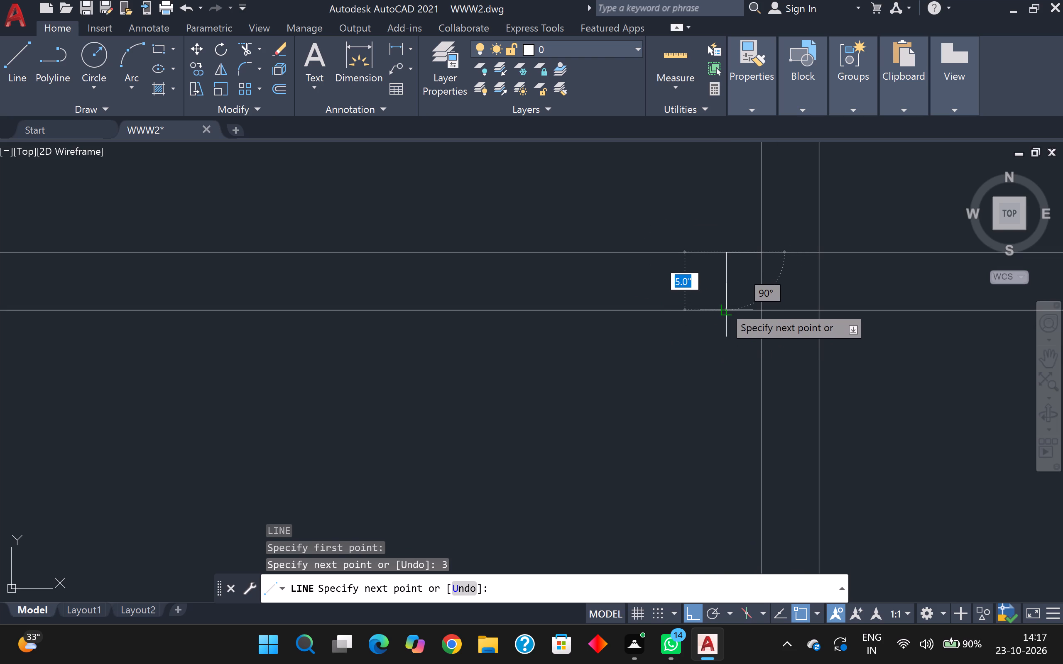
left_click(723, 305)
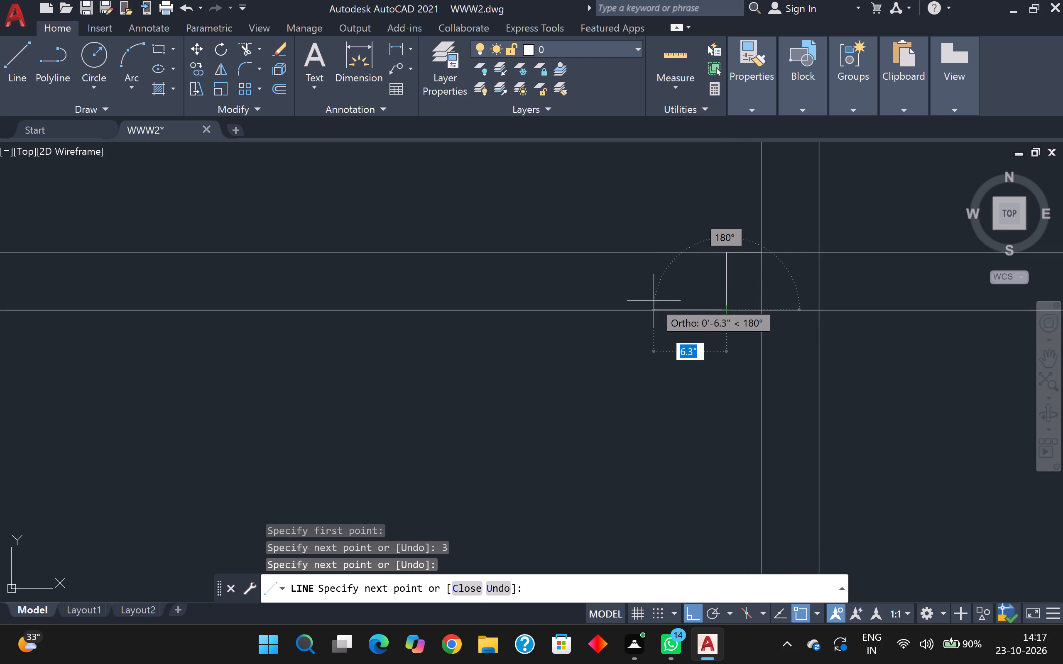
Continue the line 3' left along the partition's lower face, up to its upper face, and back to the right jamb.
key("3")
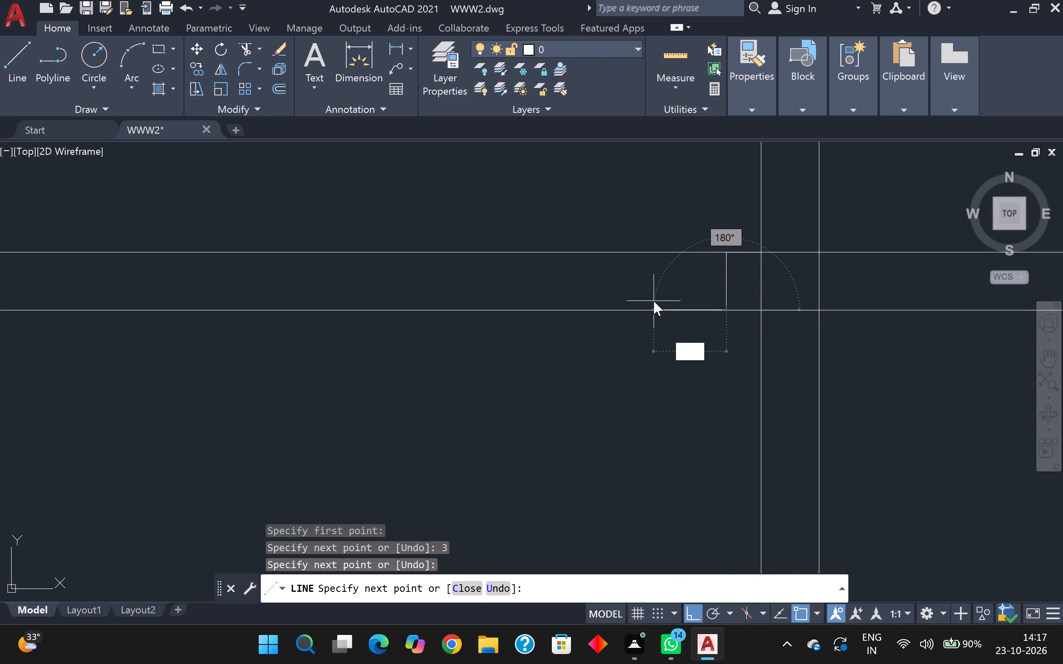
key("apostrophe")
key("Return")
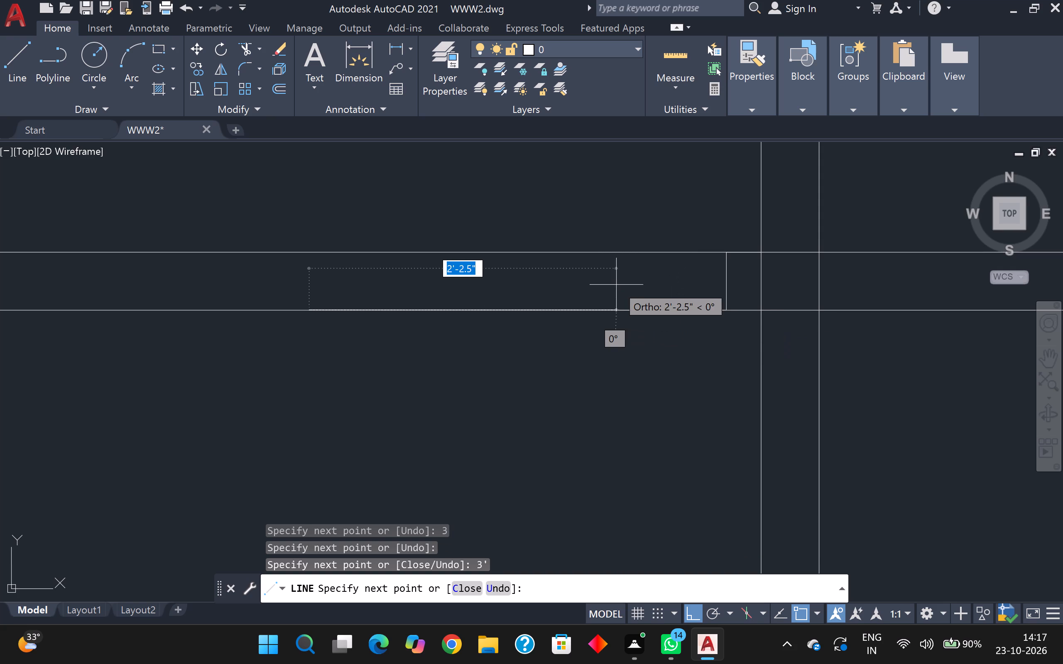
scroll(325, 217, "up", 2)
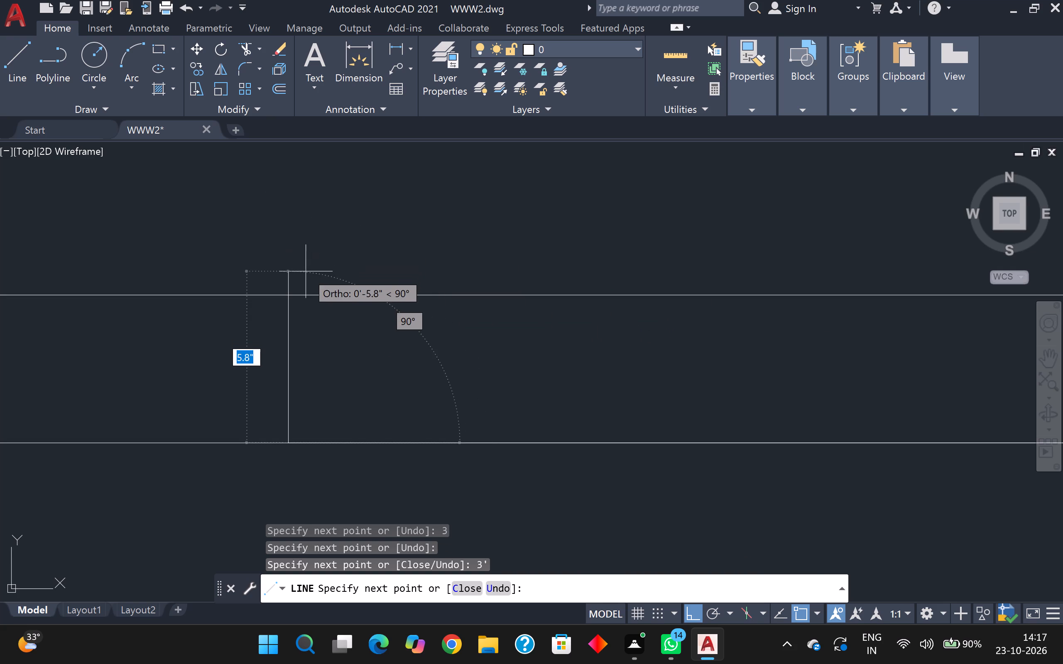
left_click(285, 293)
scroll(285, 295, "down", 2)
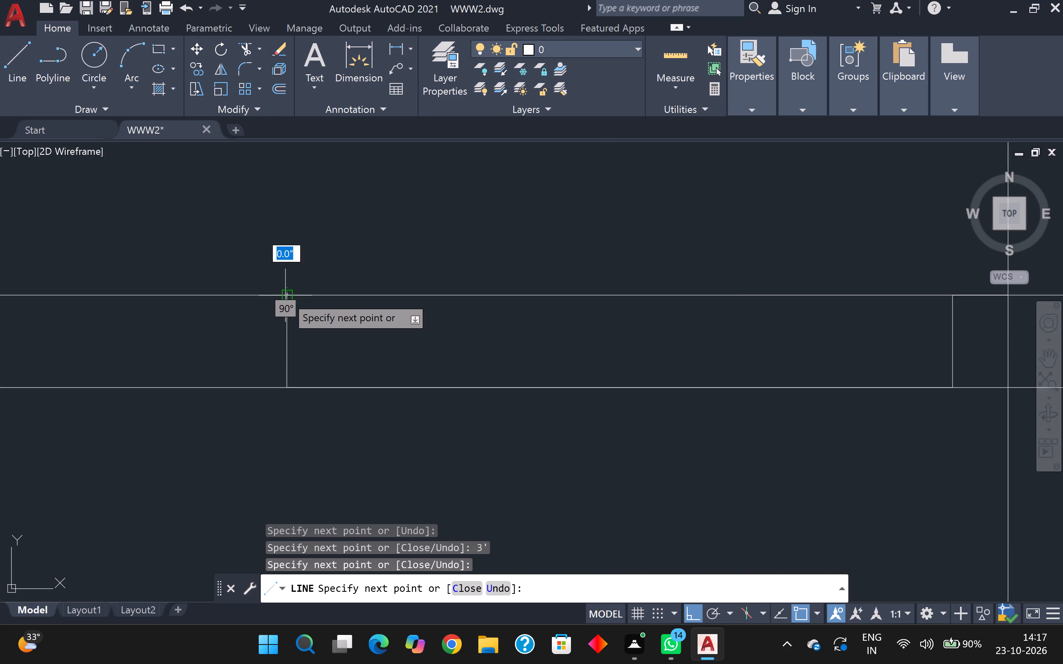
scroll(285, 295, "down", 1)
scroll(391, 298, "up", 1)
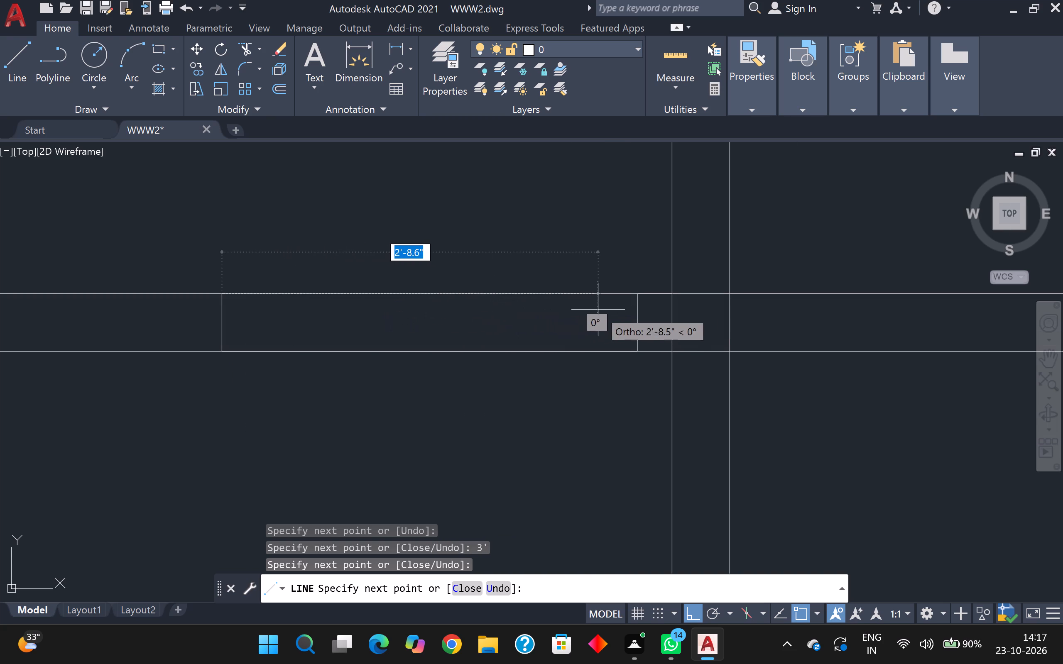
left_click(641, 298)
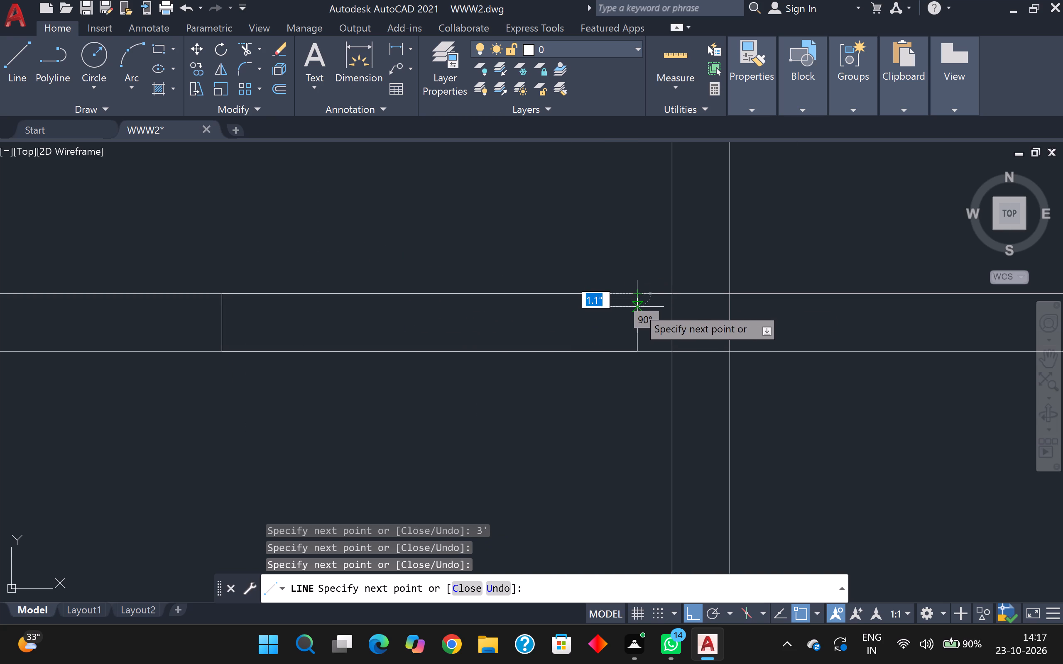
Trim both faces of the upper horizontal partition between the two new jambs to open the 3' doorway.
key("Escape")
scroll(580, 310, "down", 5)
middle_click_drag(698, 392, 715, 352)
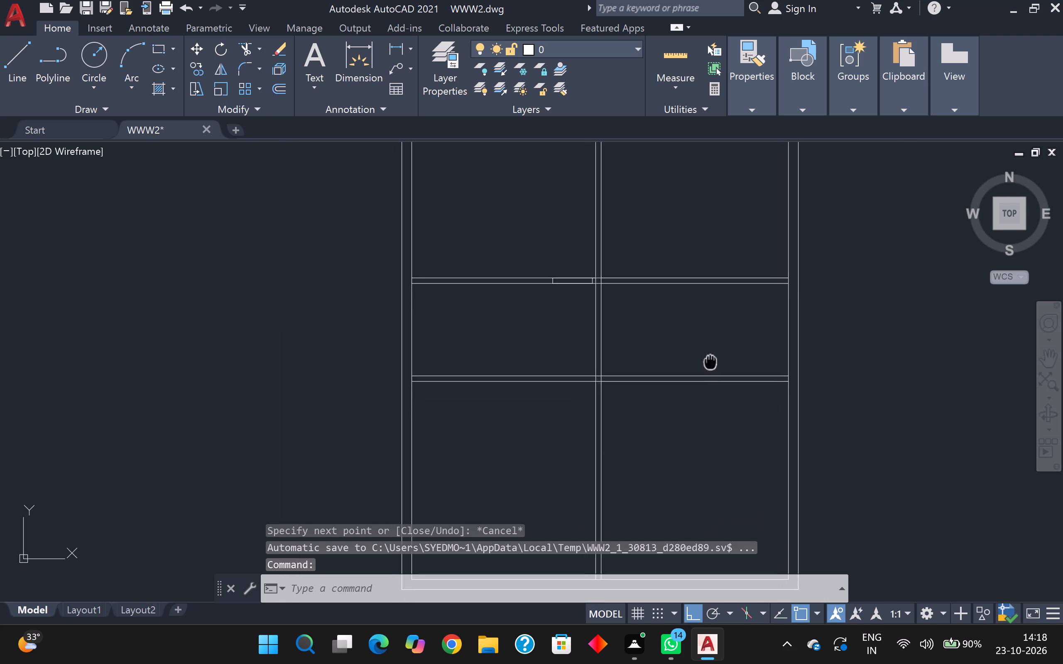
middle_click_drag(715, 352, 817, 319)
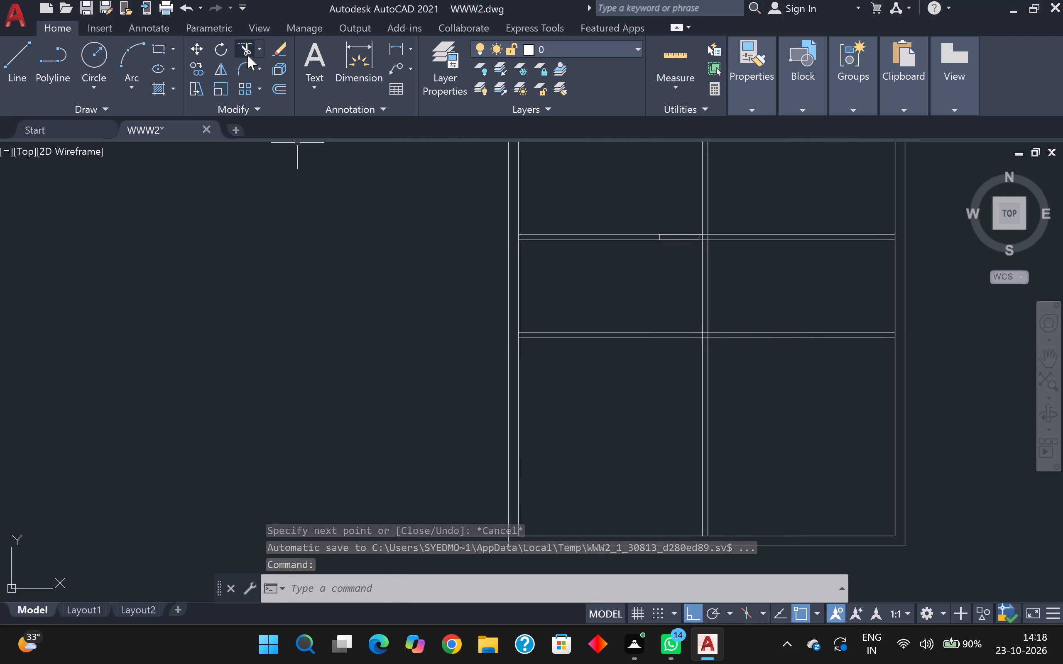
left_click(247, 55)
scroll(624, 256, "up", 2)
middle_click_drag(715, 268, 531, 350)
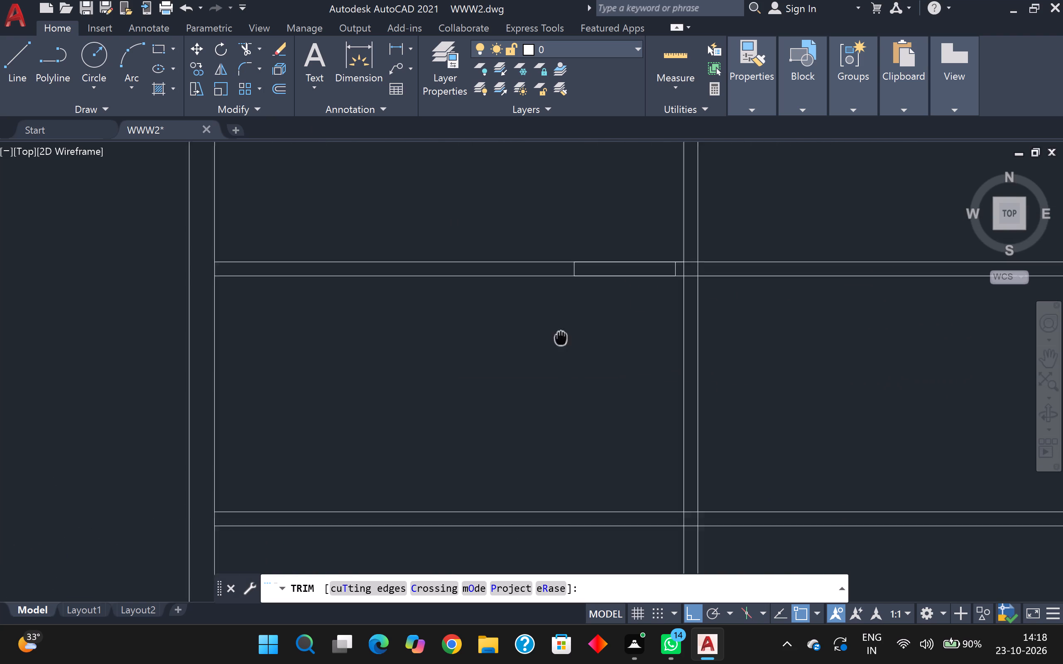
middle_click_drag(531, 350, 399, 382)
left_click(427, 362)
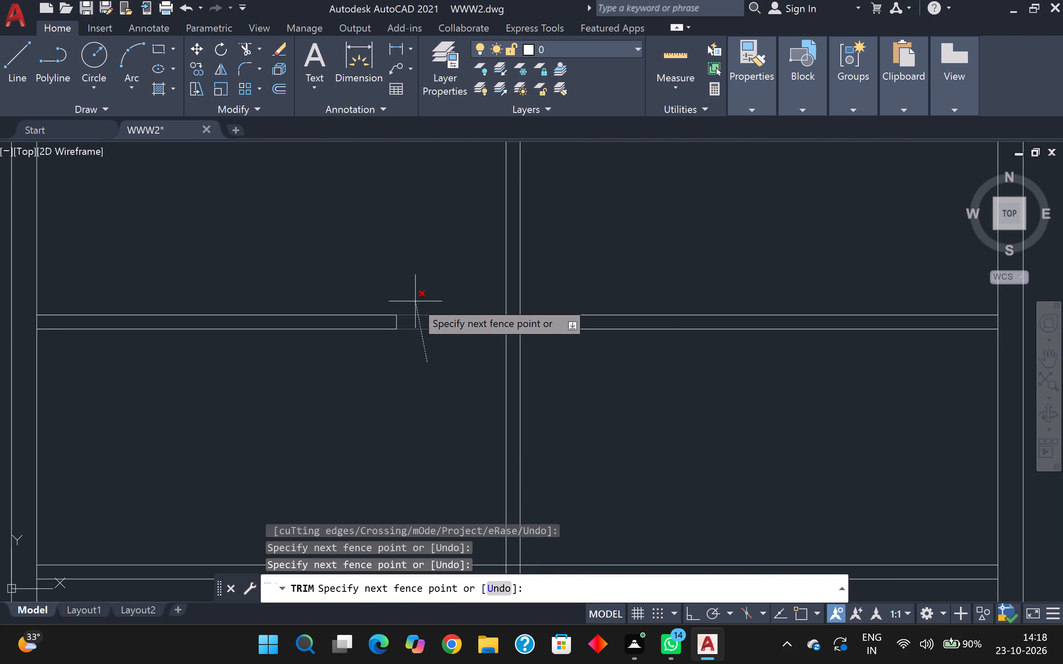
left_click(434, 311)
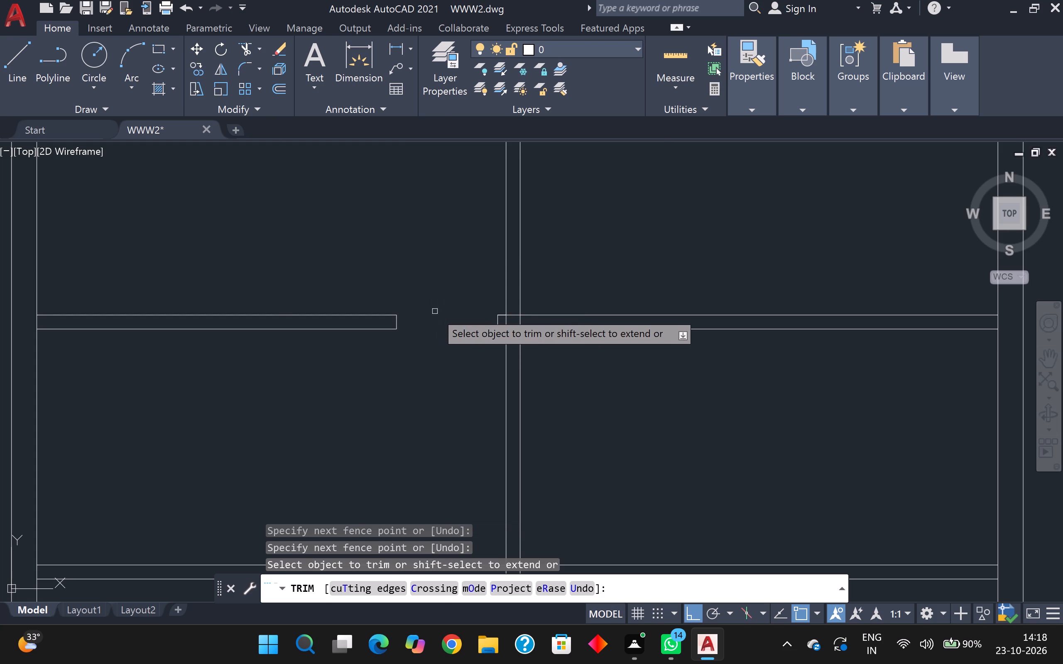
Trim the central vertical partition's left face where it crosses the upper horizontal partition beside the new doorway.
scroll(435, 311, "down", 2)
scroll(470, 313, "up", 5)
left_click(389, 308)
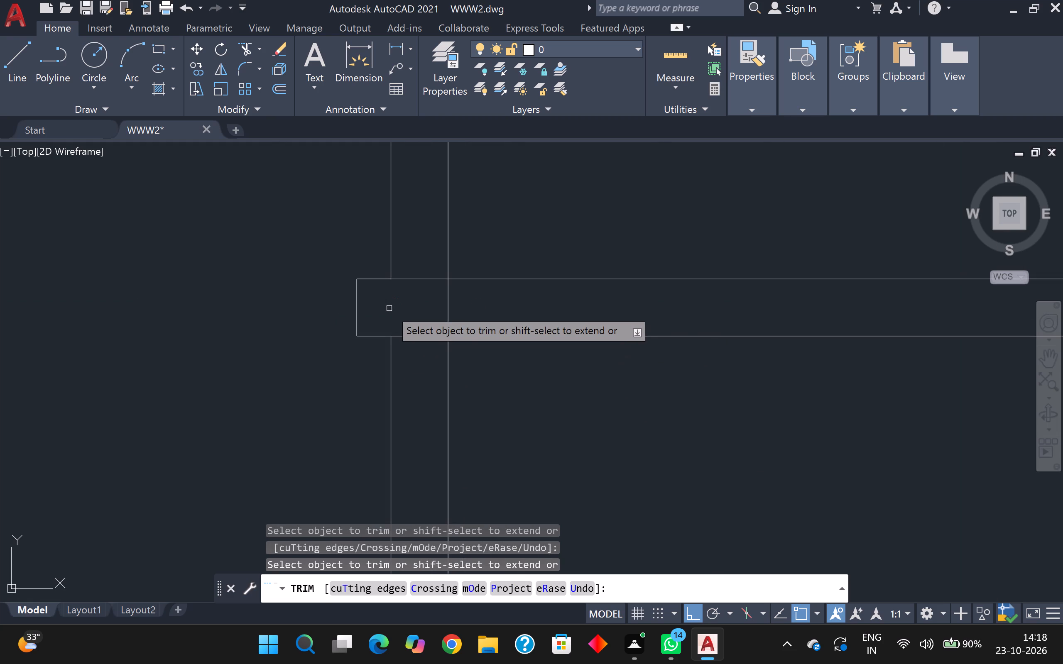
scroll(408, 295, "down", 3)
middle_click_drag(462, 353, 471, 292)
scroll(471, 292, "down", 2)
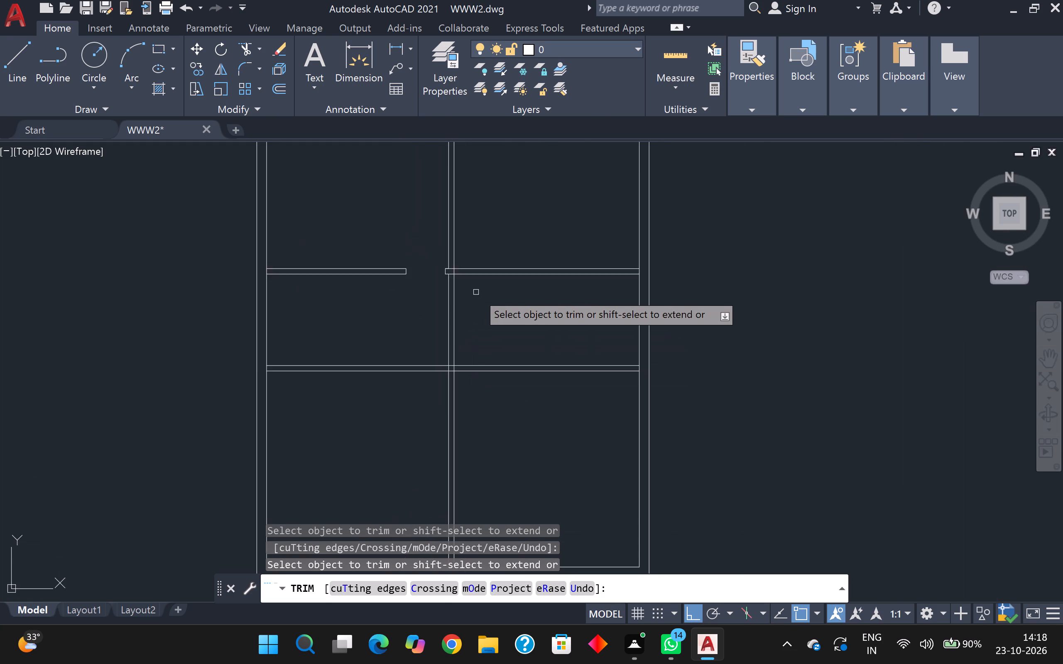
scroll(477, 292, "down", 2)
middle_click_drag(492, 341, 543, 357)
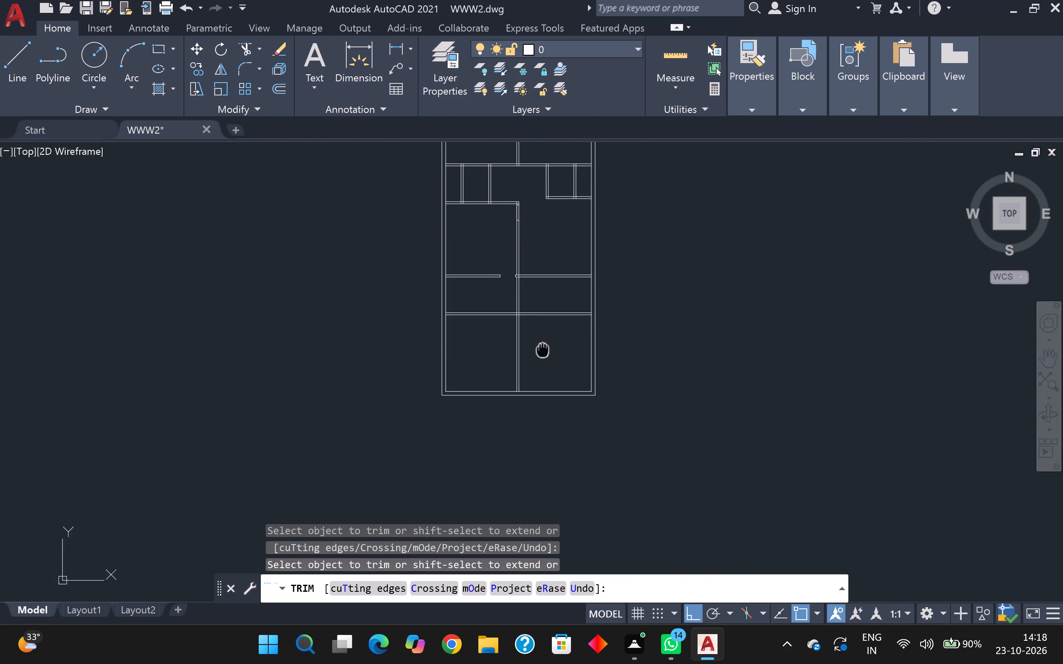
middle_click_drag(543, 357, 550, 360)
middle_click_drag(558, 363, 556, 322)
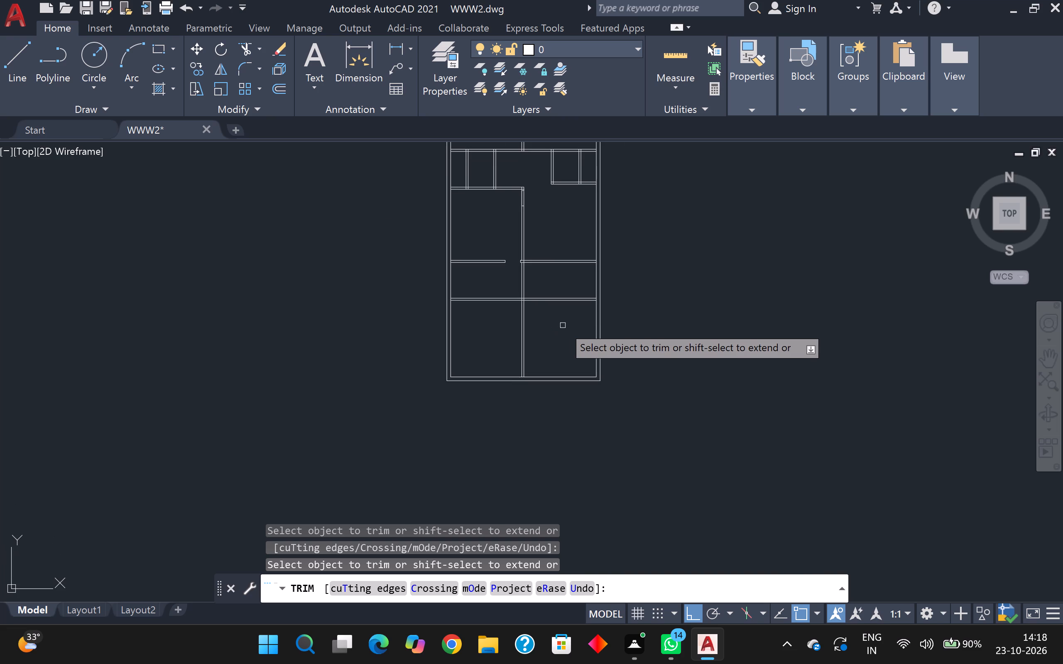
scroll(563, 325, "up", 2)
key("Escape")
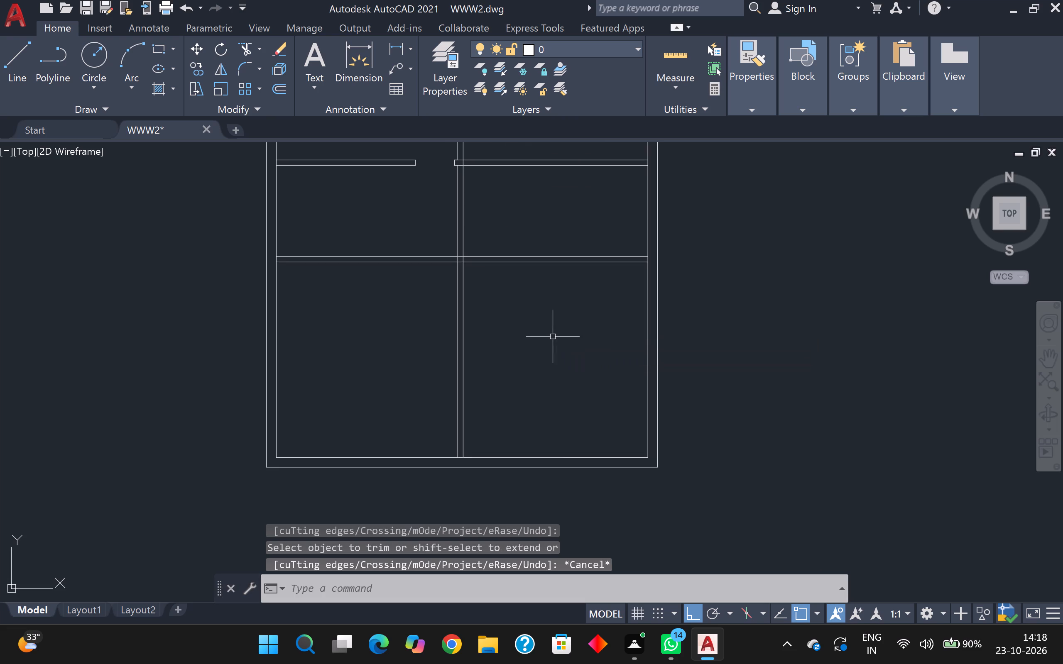
Draw a line 3" down the central partition's left face from the lower horizontal partition's underside, and across to the right face.
key("l")
key("Return")
scroll(542, 343, "up", 1)
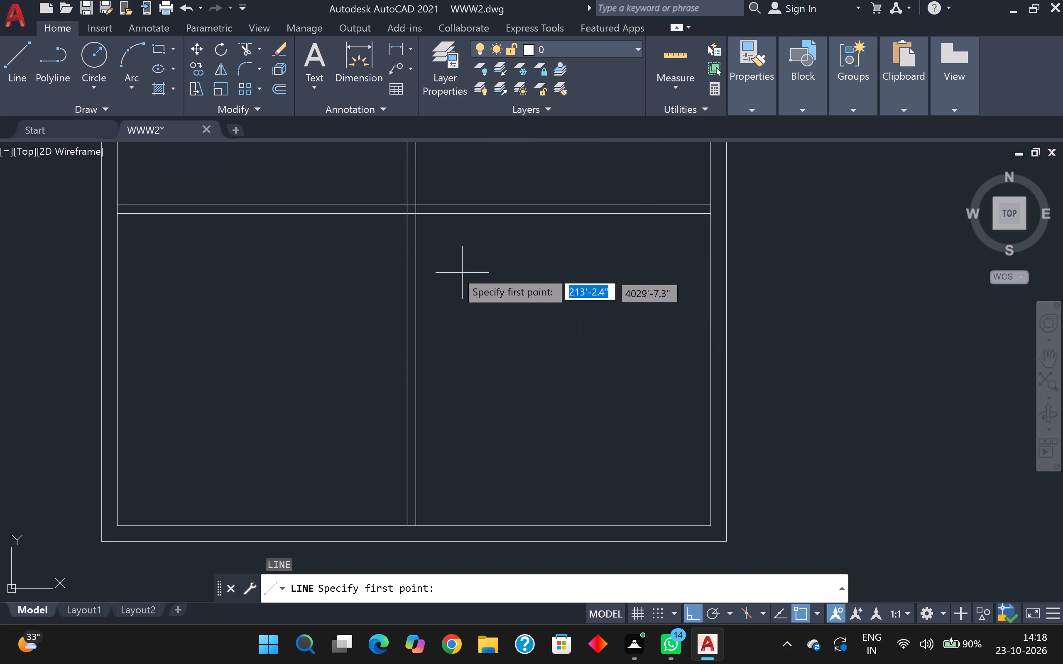
scroll(412, 215, "up", 2)
left_click(402, 212)
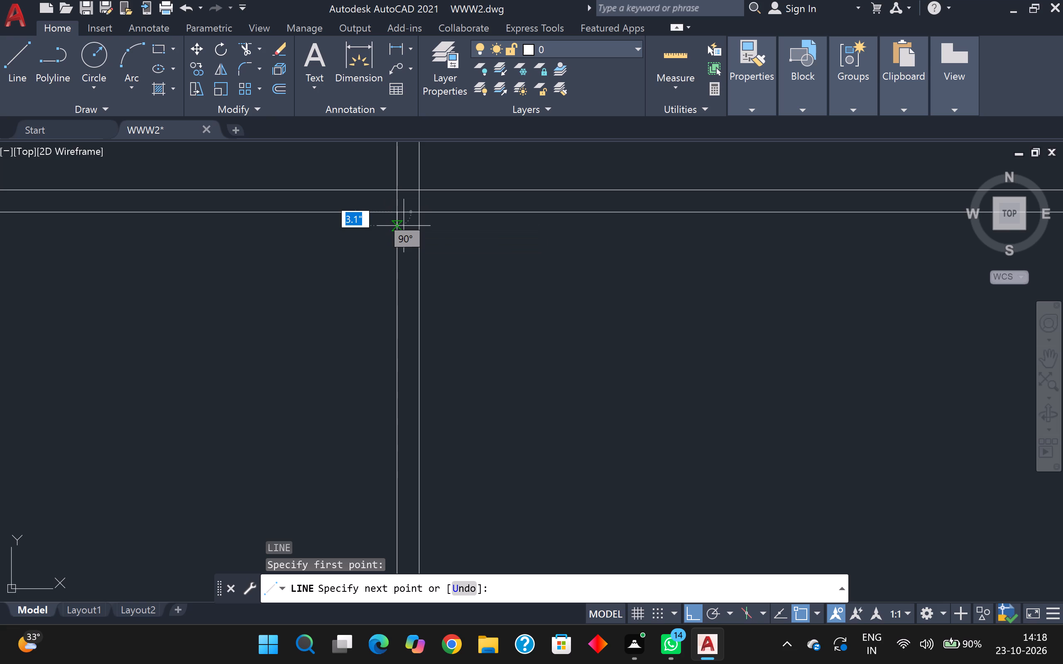
scroll(404, 226, "up", 2)
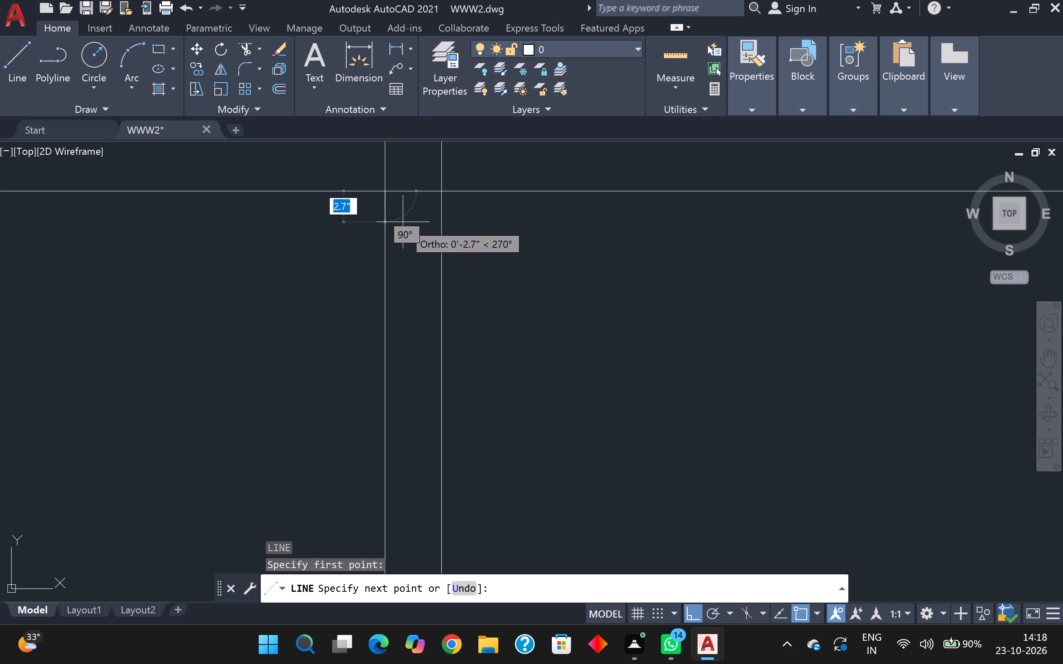
scroll(403, 220, "down", 2)
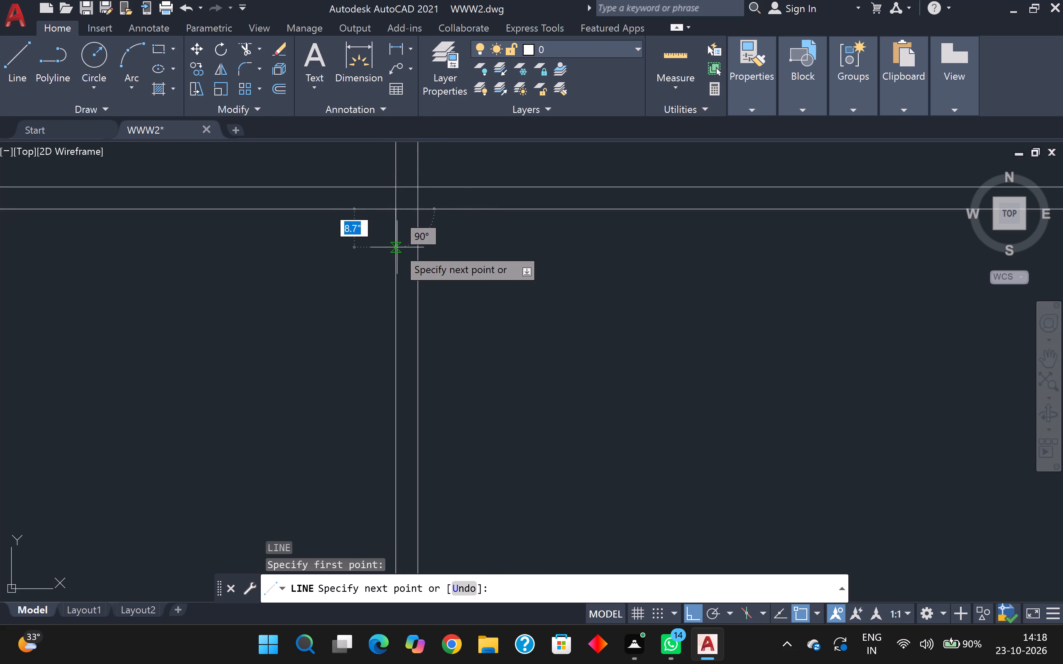
key("3")
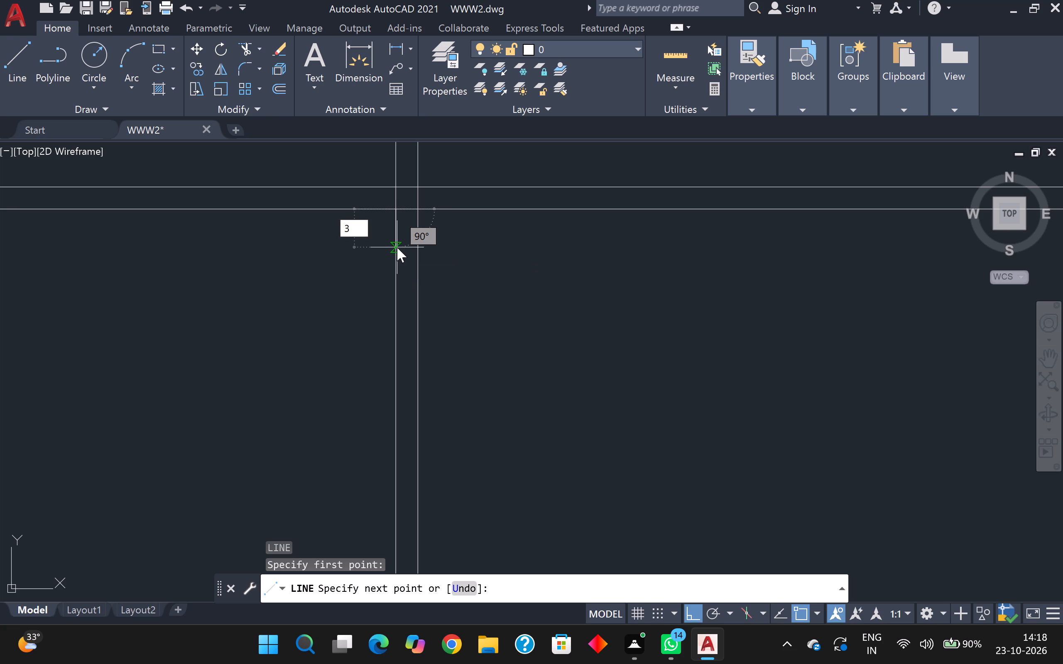
key("Return")
scroll(398, 245, "up", 3)
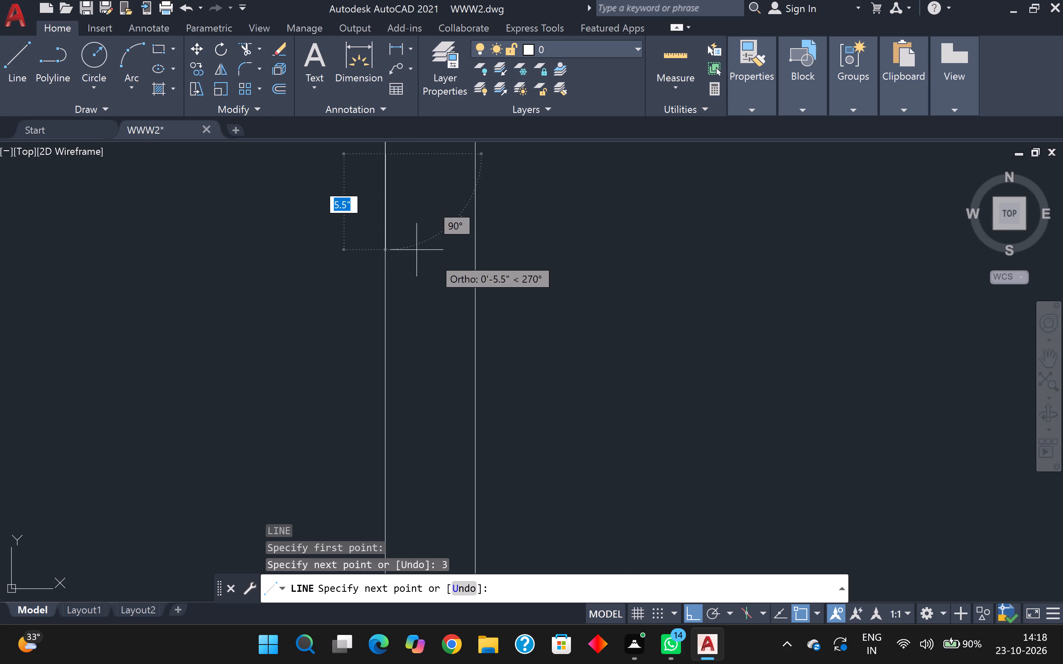
scroll(450, 260, "down", 3)
scroll(466, 246, "up", 2)
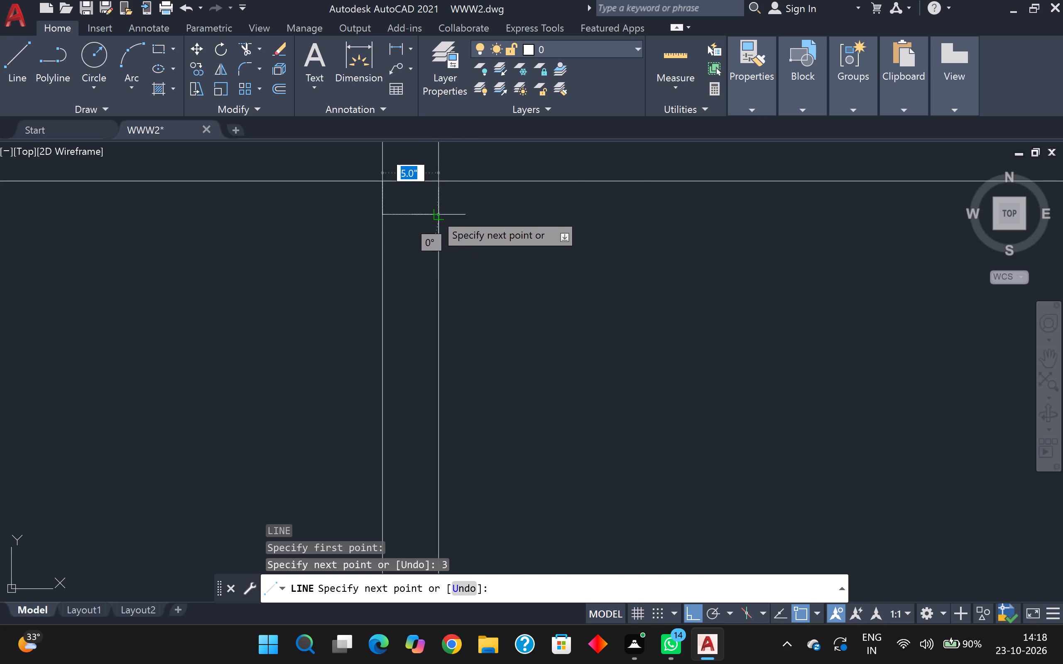
left_click(439, 215)
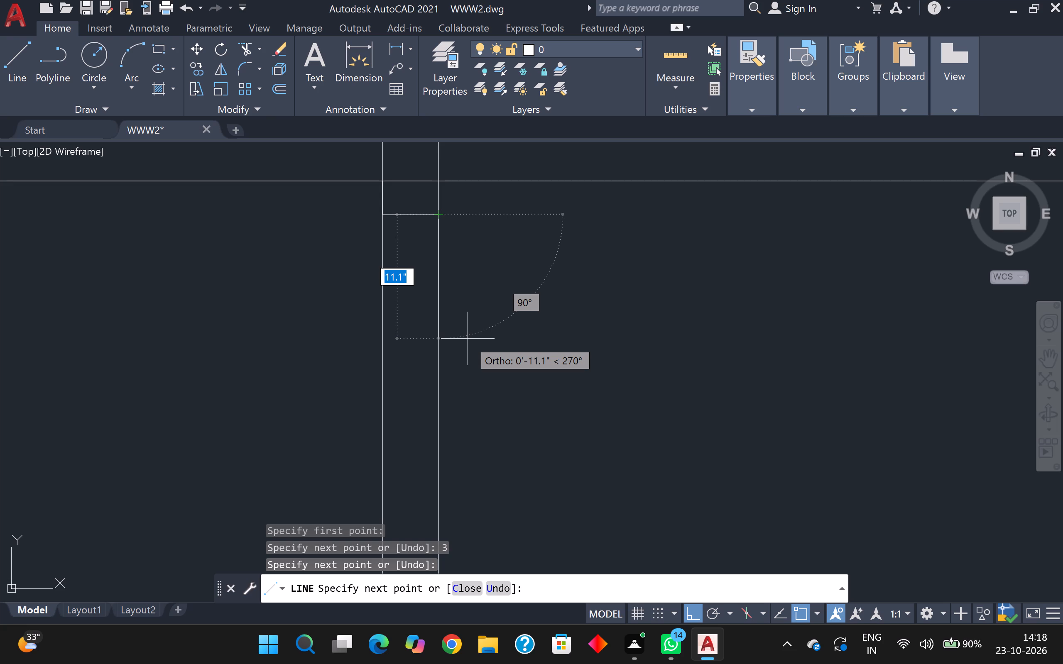
Continue the line 3' down the central partition's right face and back across to its left face as the lower jamb.
type("3'")
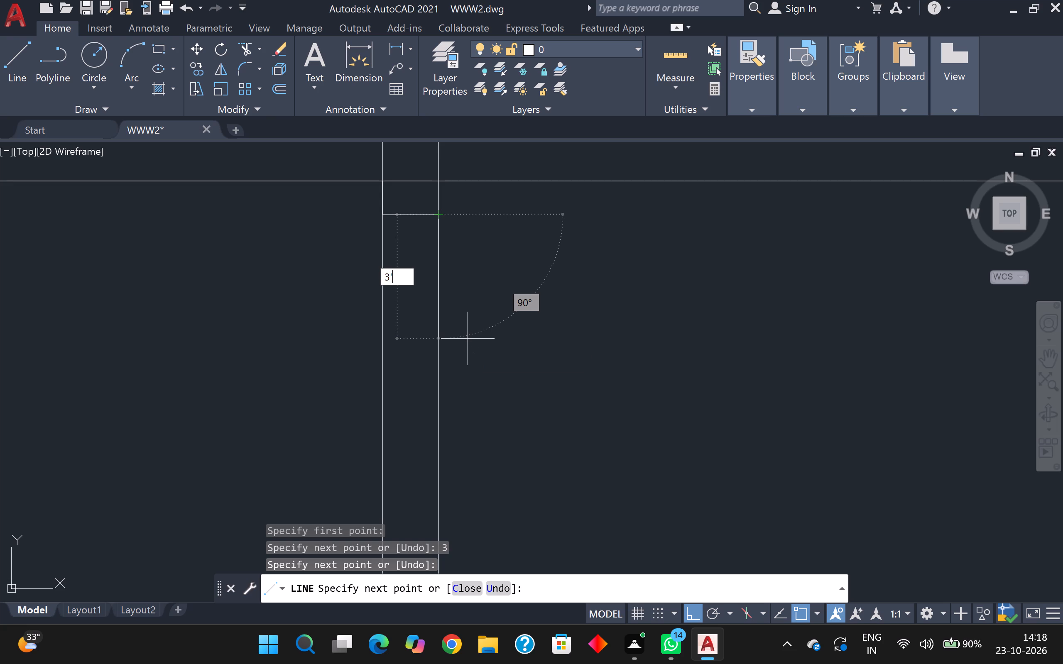
key("Return")
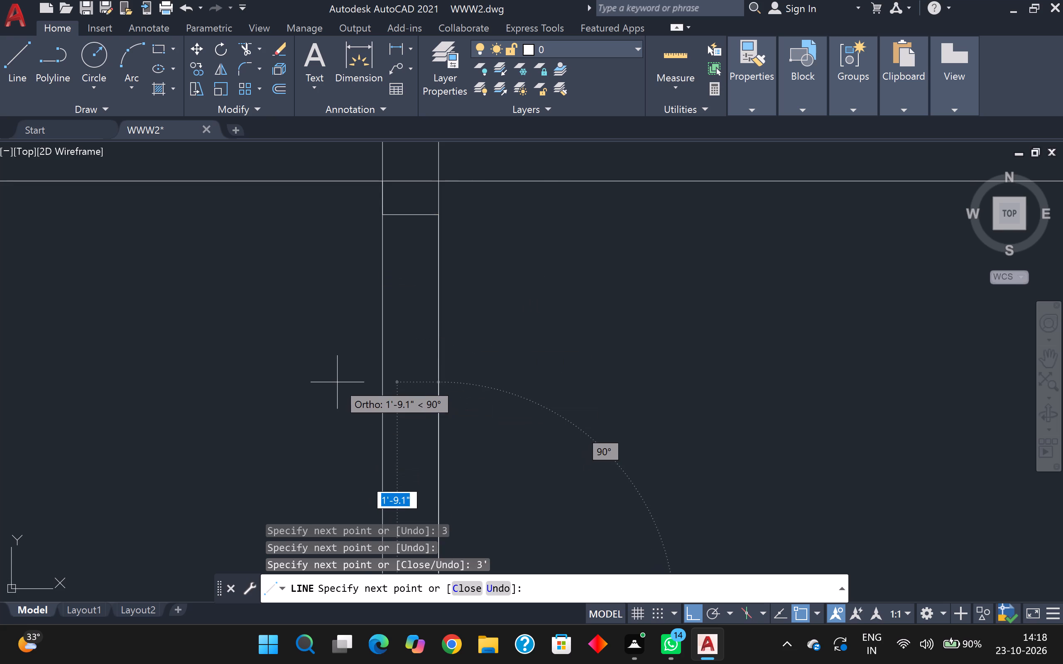
scroll(337, 381, "down", 2)
middle_click_drag(337, 381, 376, 271)
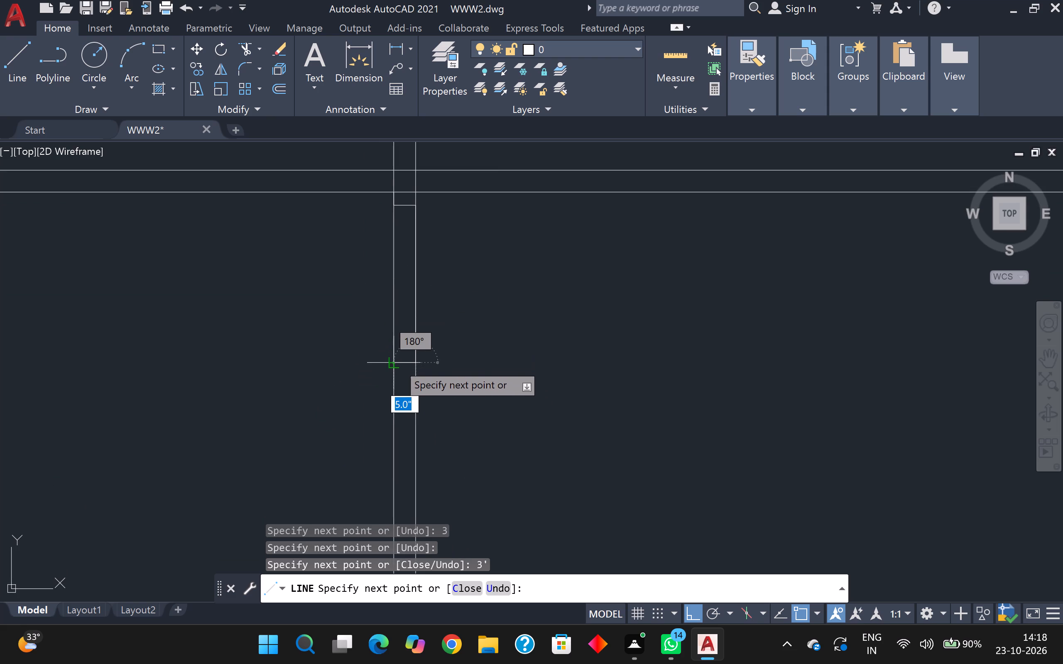
left_click(397, 363)
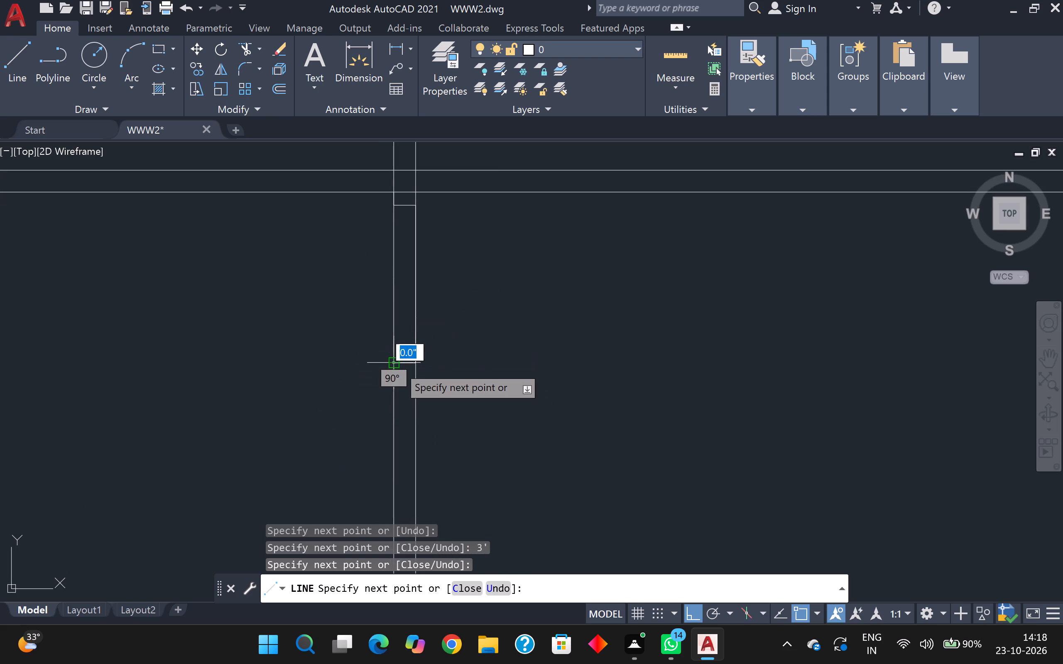
key("Escape")
Trim both faces of the central vertical partition between the two new jambs to open the doorway below the lower horizontal partition.
scroll(397, 365, "down", 3)
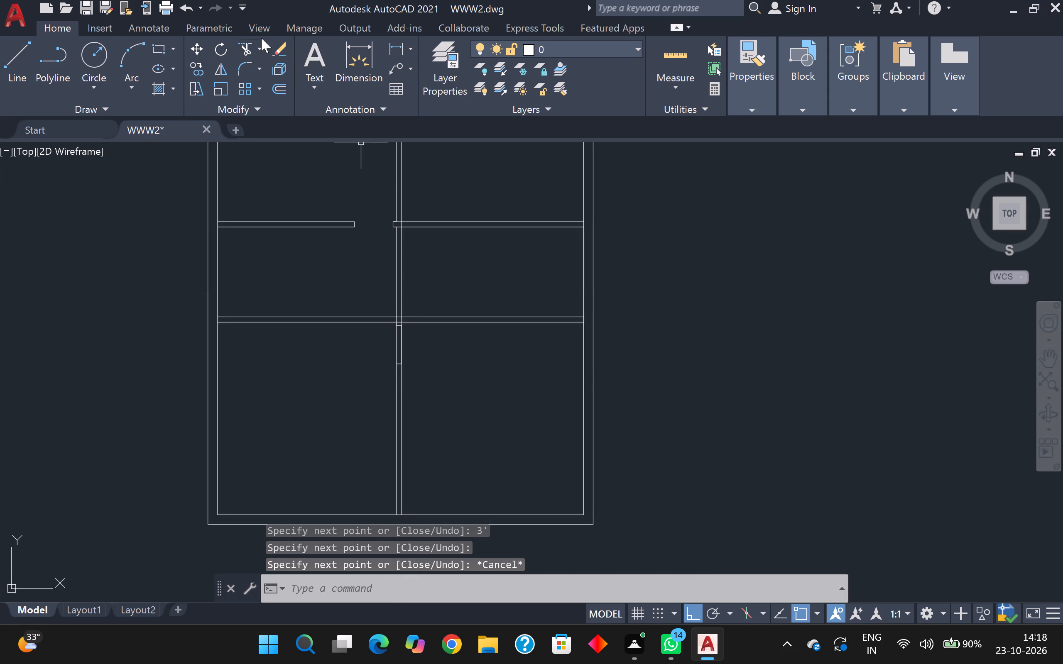
left_click(242, 43)
scroll(417, 354, "up", 2)
left_click(391, 321)
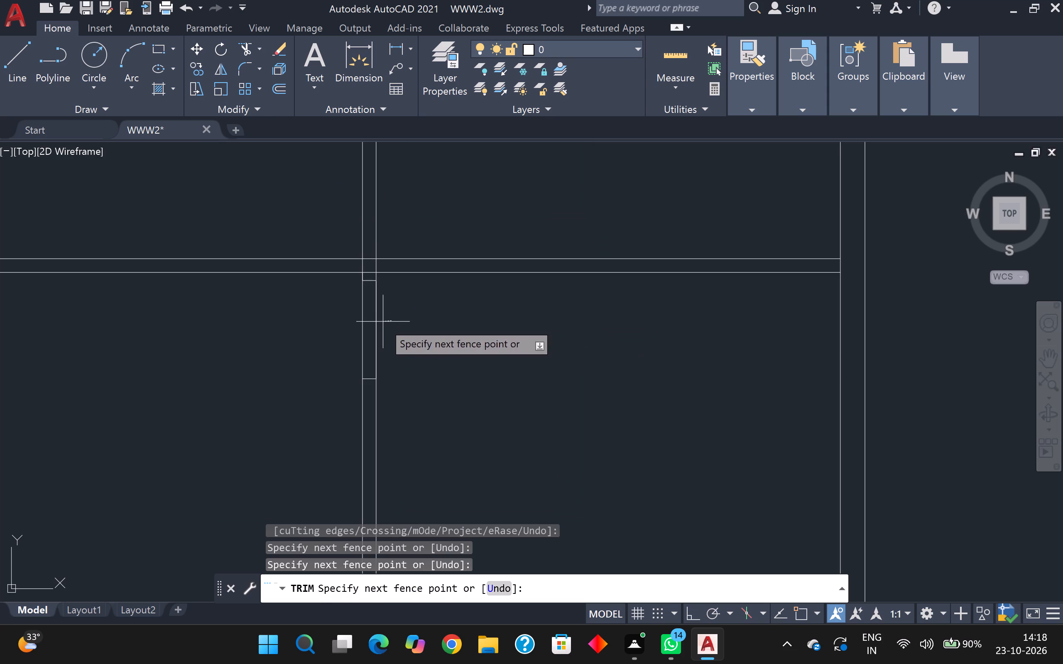
left_click(354, 322)
Trim the central partition's left face and the lower horizontal partition's two faces where they cross above the new doorway.
scroll(365, 287, "up", 3)
left_click(351, 209)
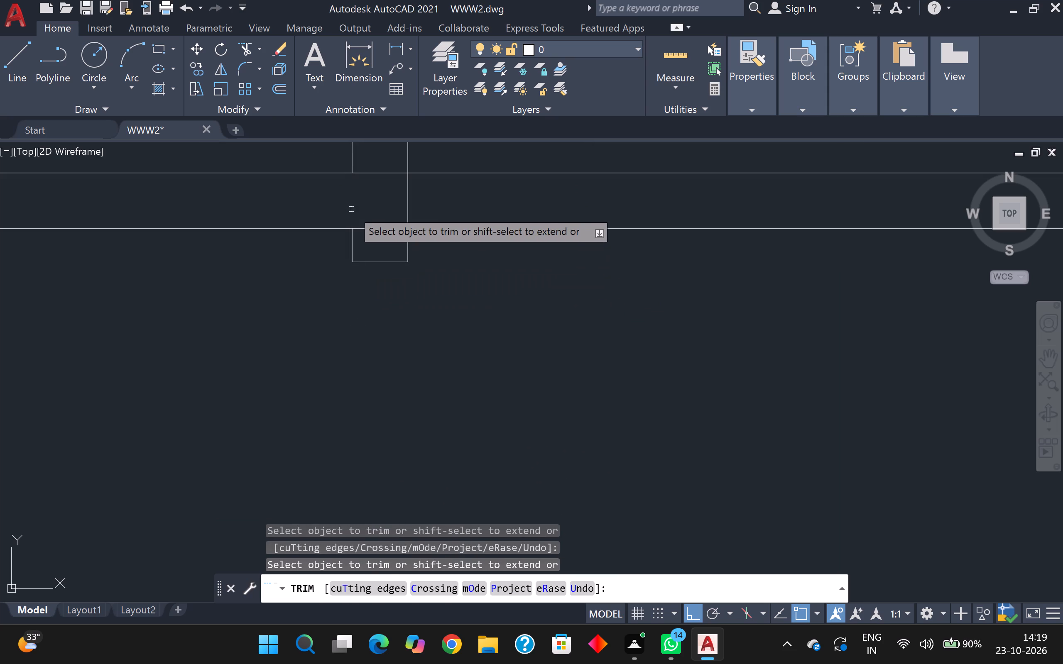
left_click(367, 226)
middle_click_drag(368, 220, 376, 281)
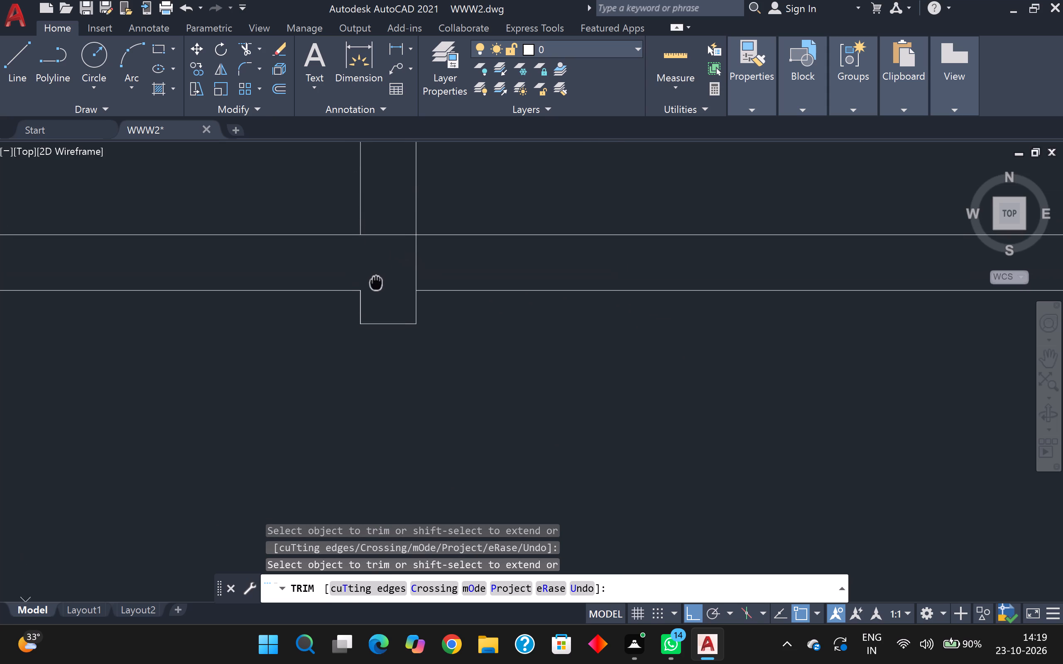
middle_click_drag(376, 281, 379, 306)
scroll(379, 306, "down", 3)
scroll(410, 278, "down", 2)
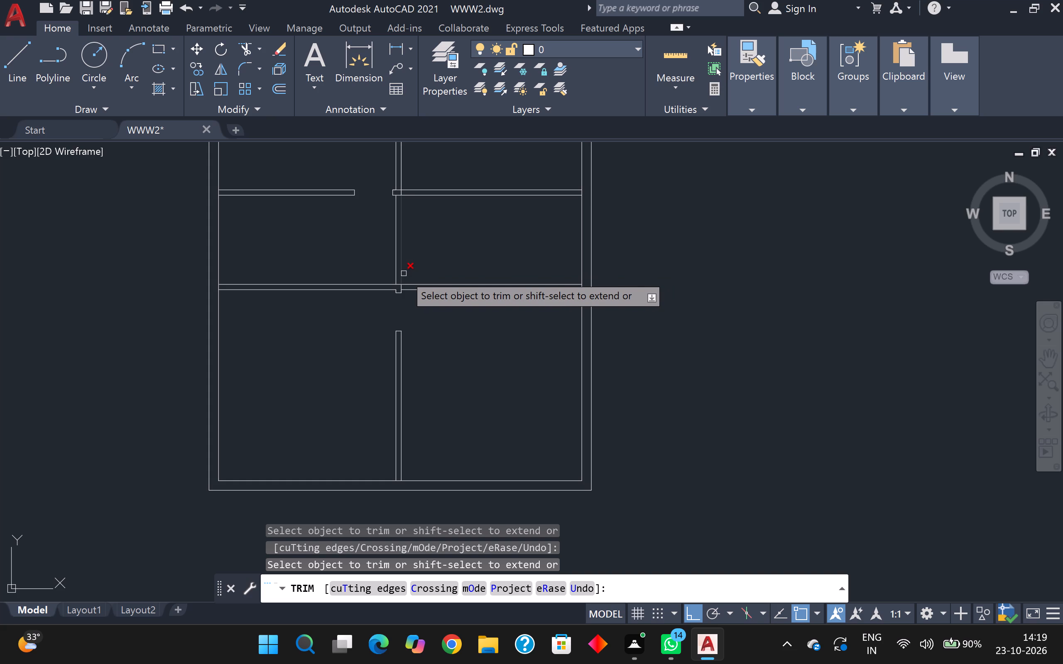
scroll(403, 283, "up", 3)
left_click(384, 289)
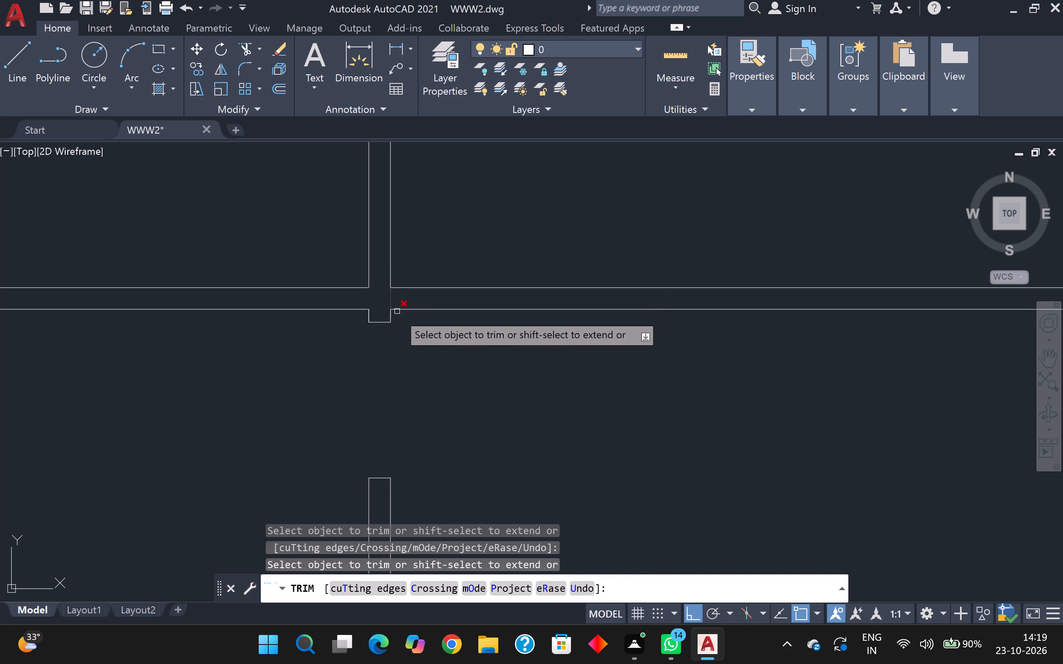
scroll(405, 328, "down", 4)
middle_click_drag(423, 344, 418, 291)
scroll(423, 344, "down", 1)
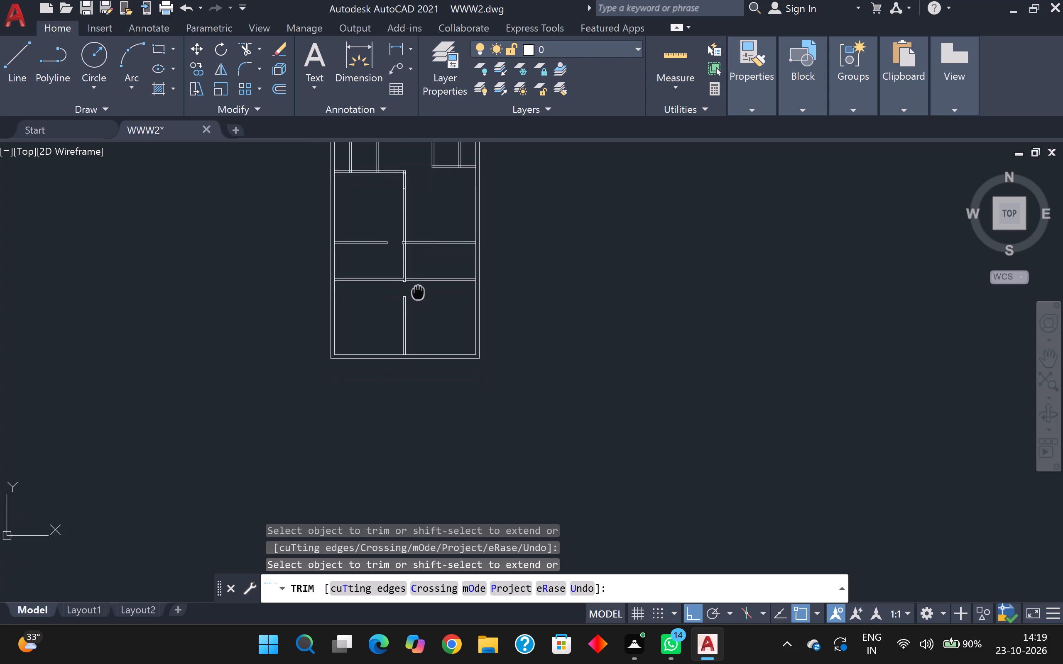
middle_click_drag(418, 291, 394, 290)
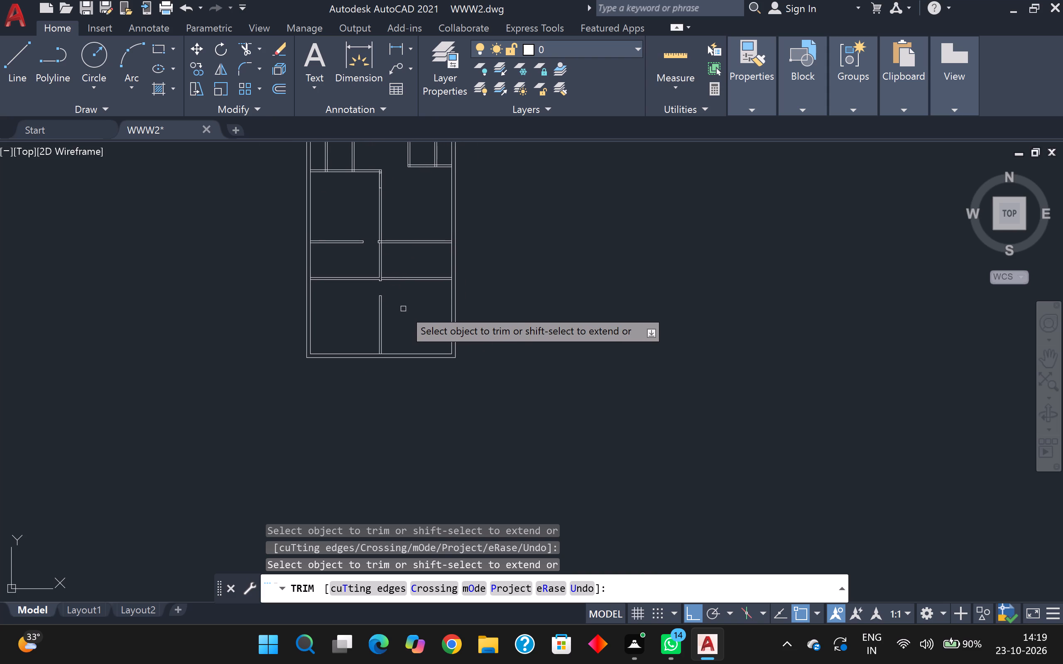
scroll(403, 309, "up", 2)
scroll(403, 309, "down", 1)
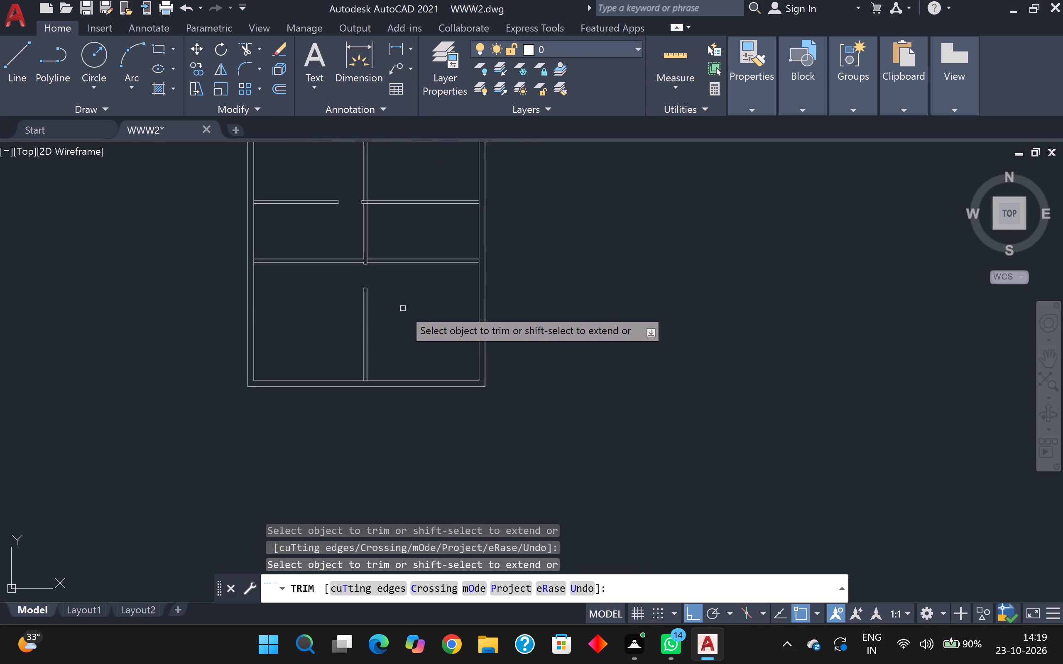
key("Escape")
Offset the inner face line of the right outer wall 10' inward.
key("o")
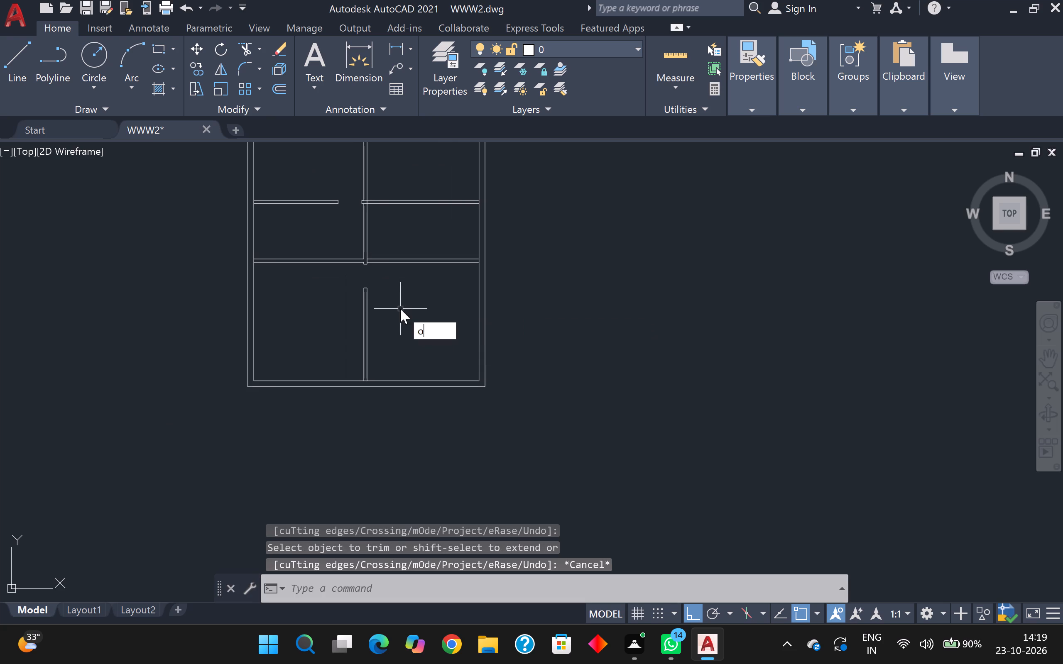
key("Return")
key("Return")
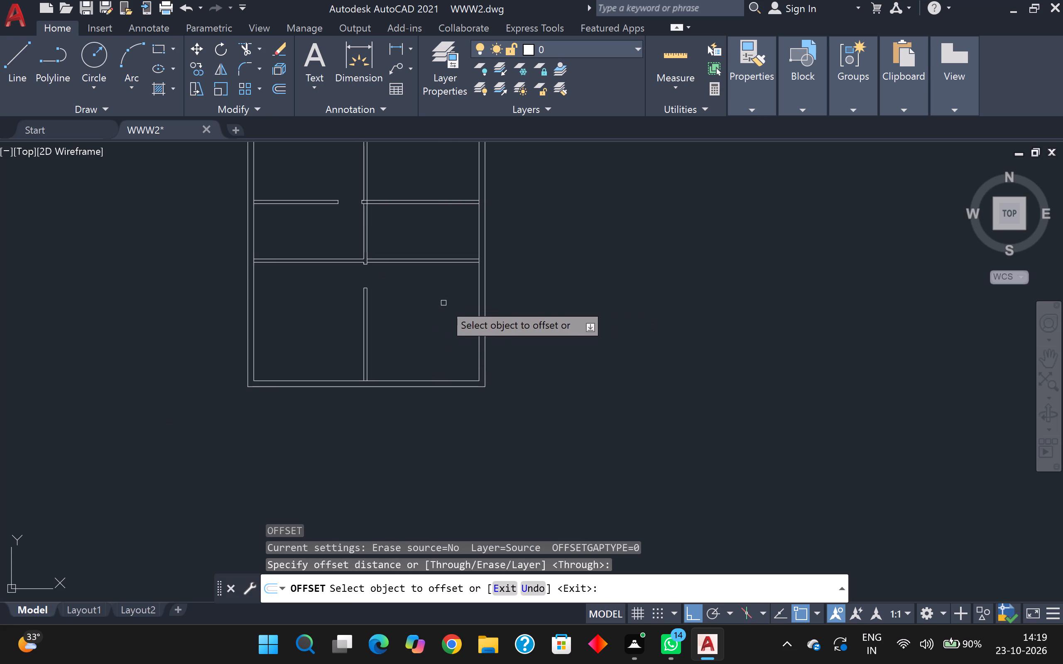
left_click(478, 296)
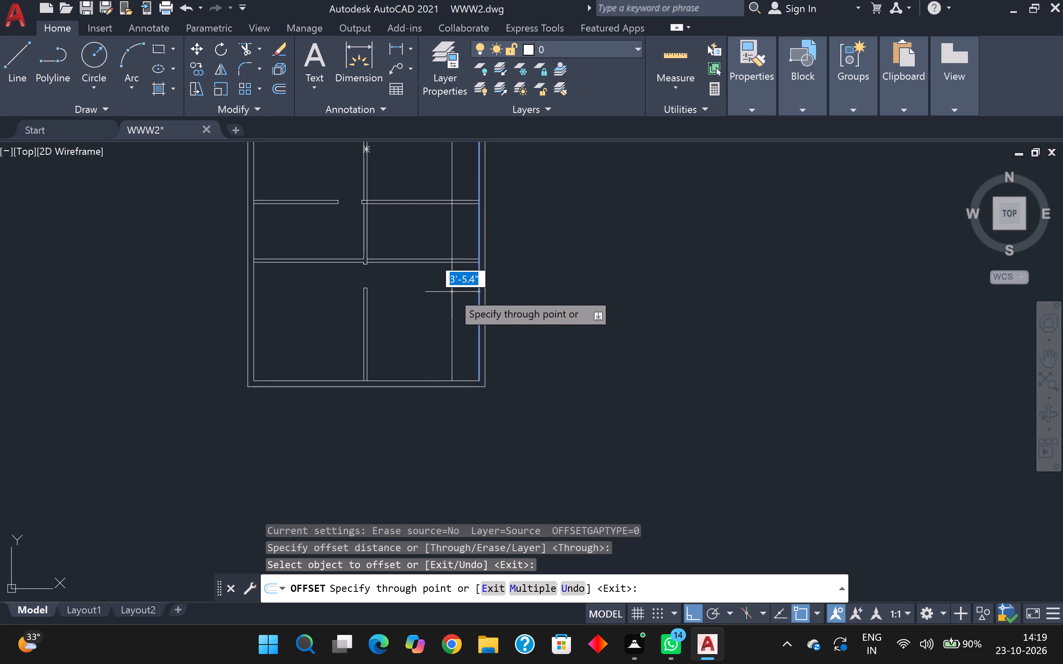
type("10'")
key("Return")
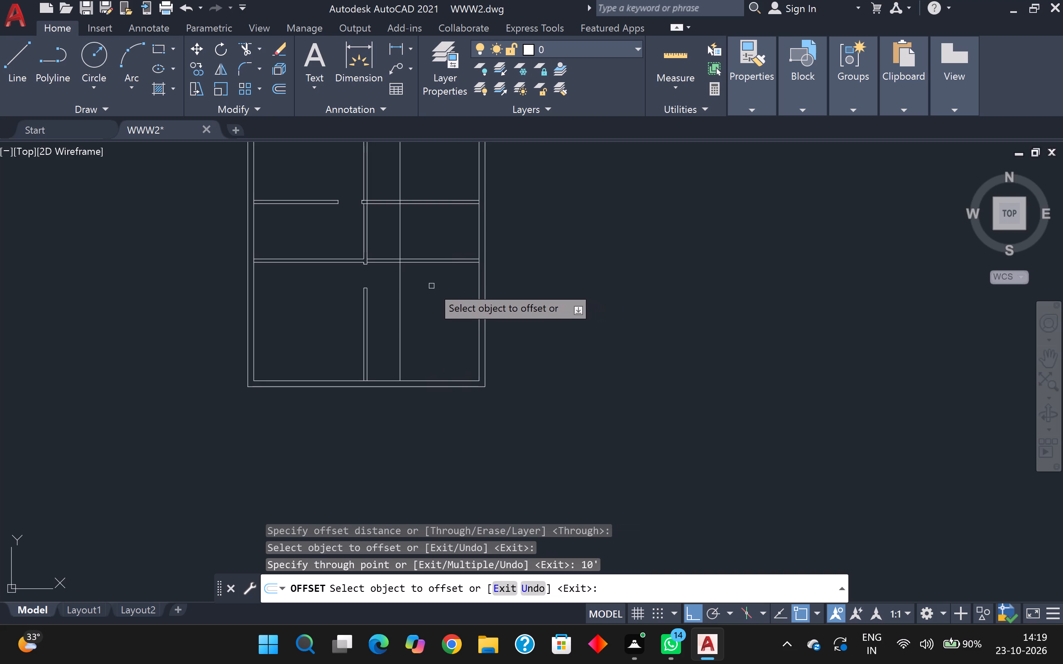
Offset the new vertical line 5" toward the central partition to form a second vertical partition.
left_click(400, 279)
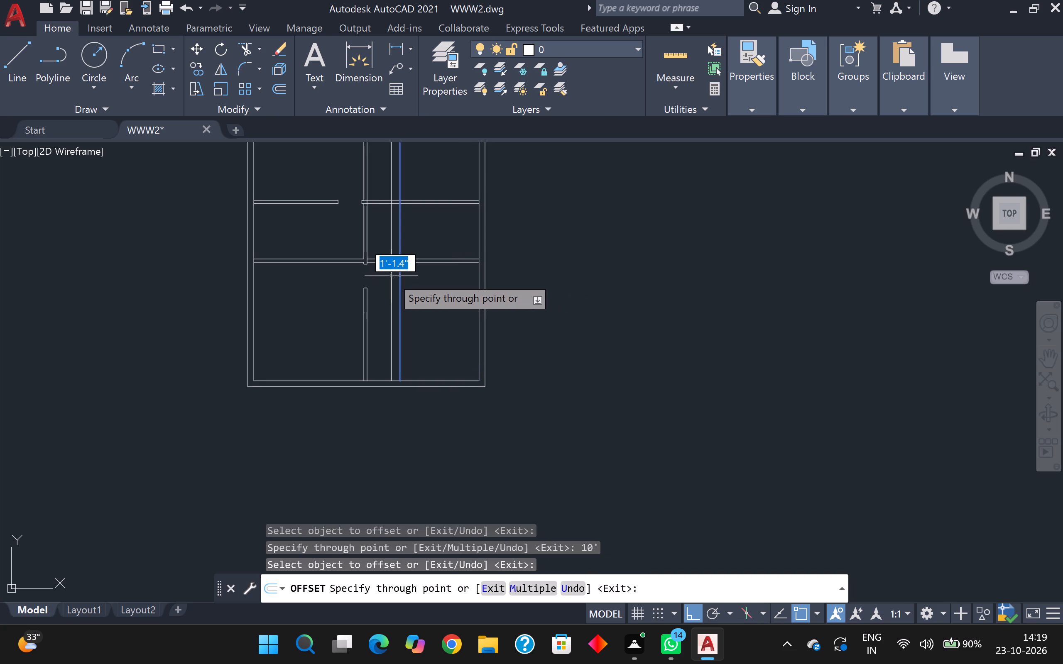
key("5")
key("Return")
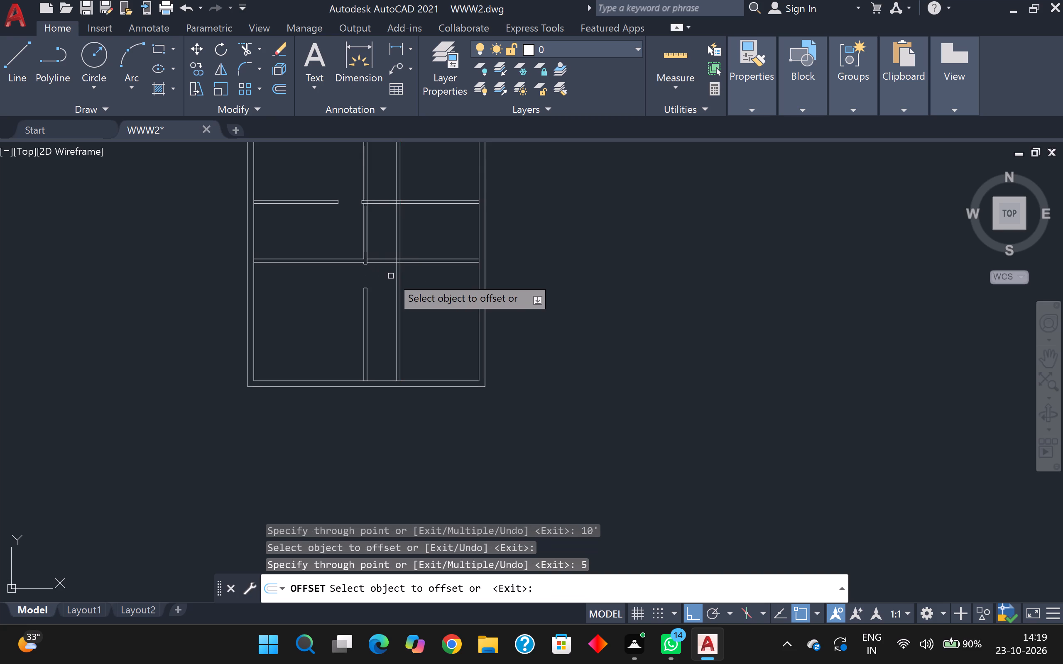
Offset the lower horizontal partition's bottom face 8' down on the right side, and offset the resulting line another 5" down.
left_click(435, 264)
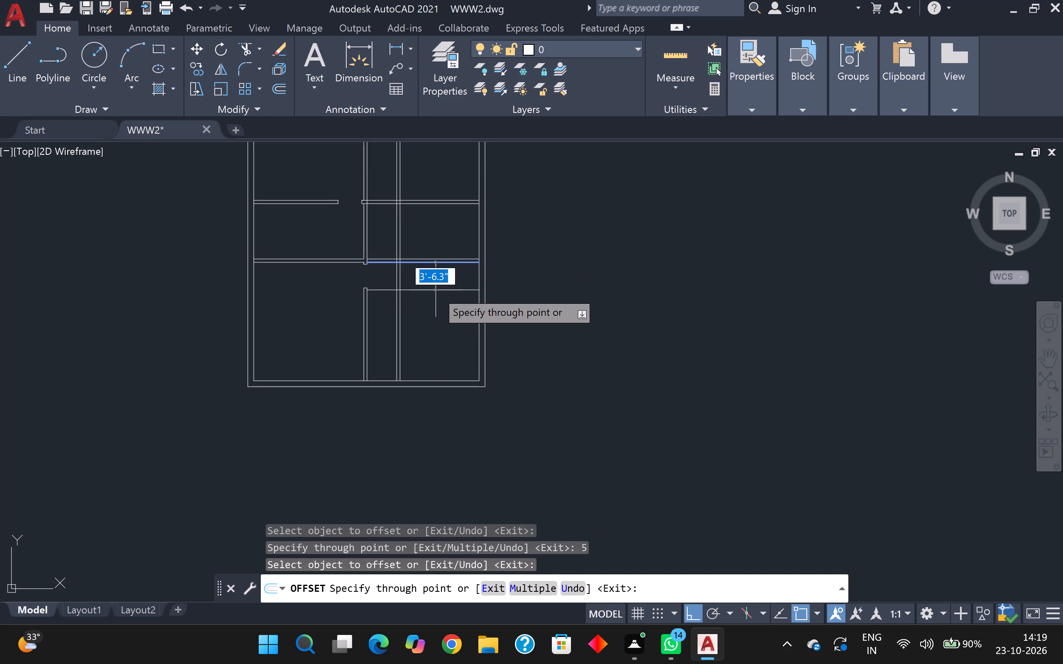
type("8'")
key("Return")
left_click(448, 325)
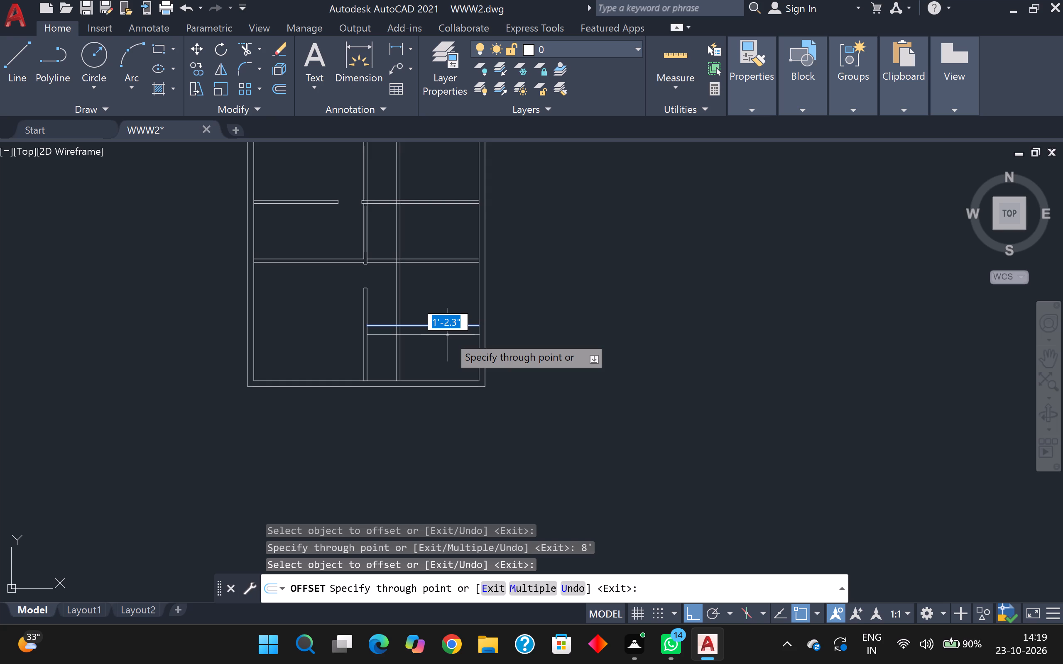
key("5")
key("Return")
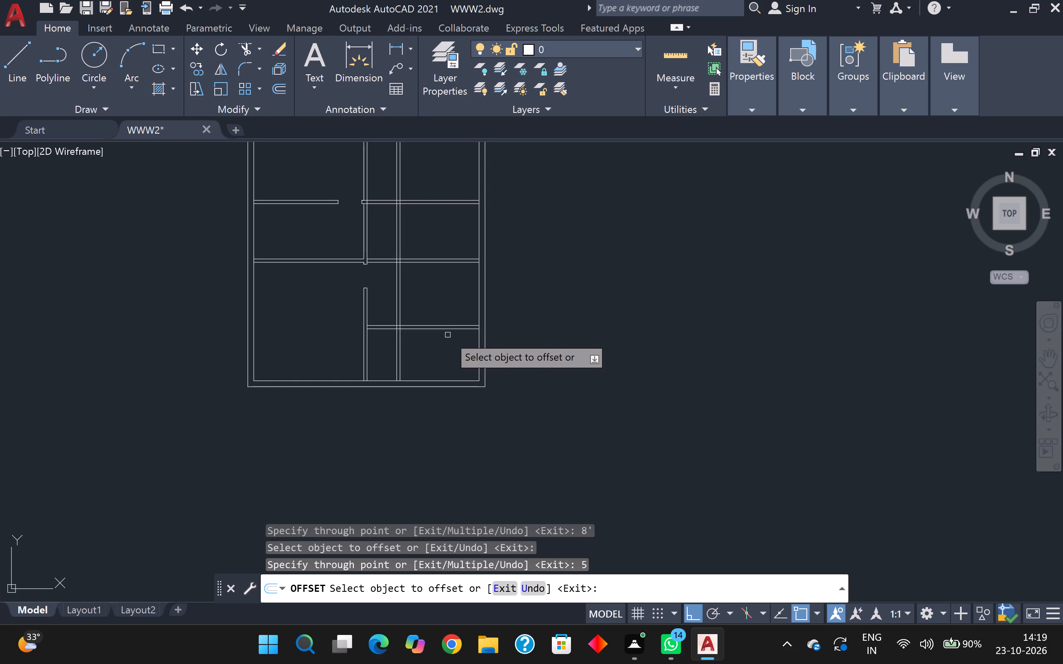
Trim both faces of the new horizontal partition between the central partition and the new vertical partition.
left_click(240, 53)
scroll(388, 333, "down", 1)
middle_click_drag(386, 333, 384, 332)
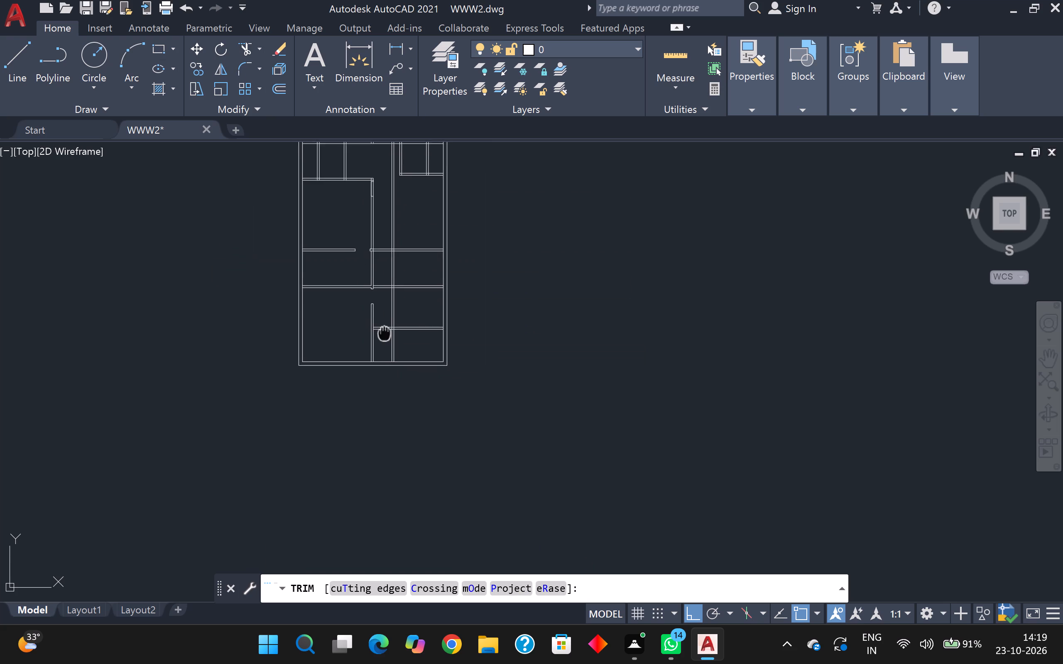
middle_click_drag(384, 332, 372, 269)
scroll(375, 275, "up", 3)
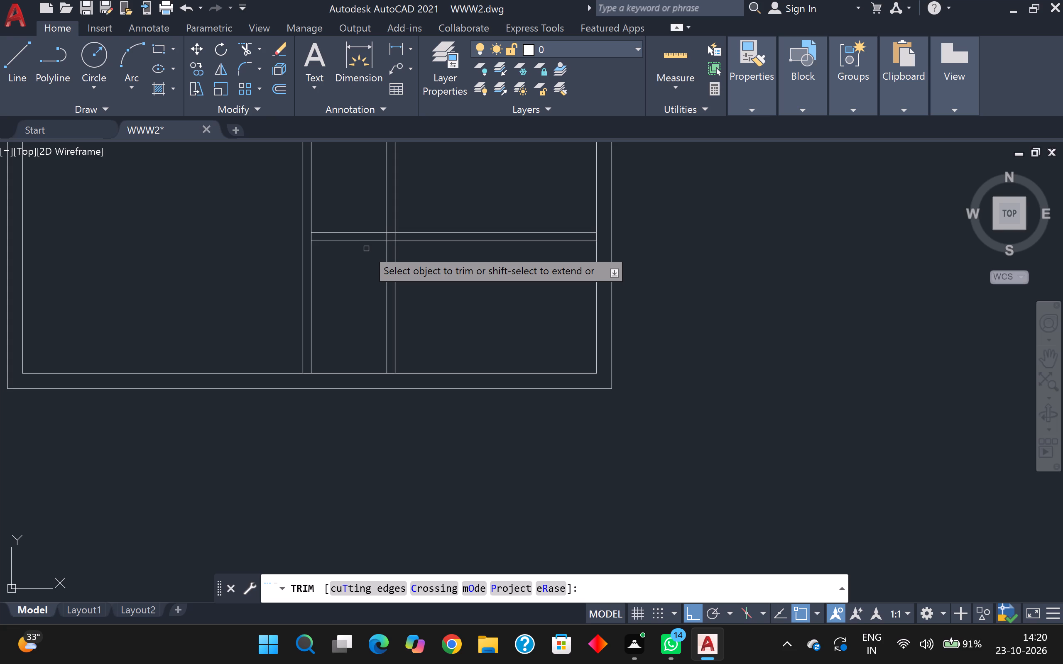
left_click(366, 249)
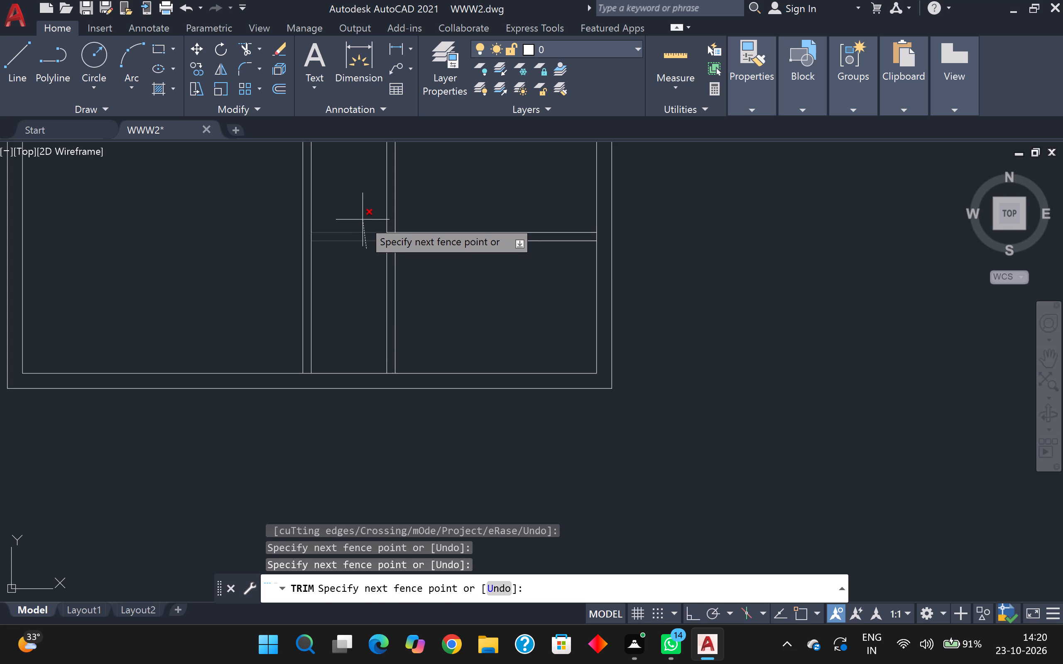
left_click(362, 219)
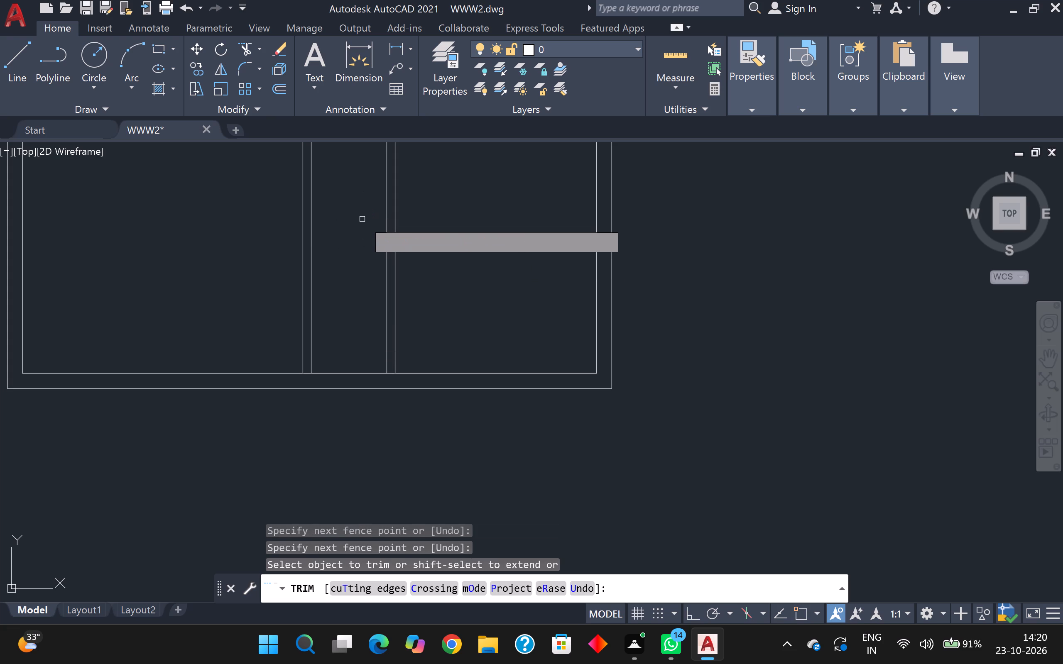
Trim both faces of the new vertical partition below the new horizontal partition, down to the bottom outer wall.
scroll(362, 219, "down", 2)
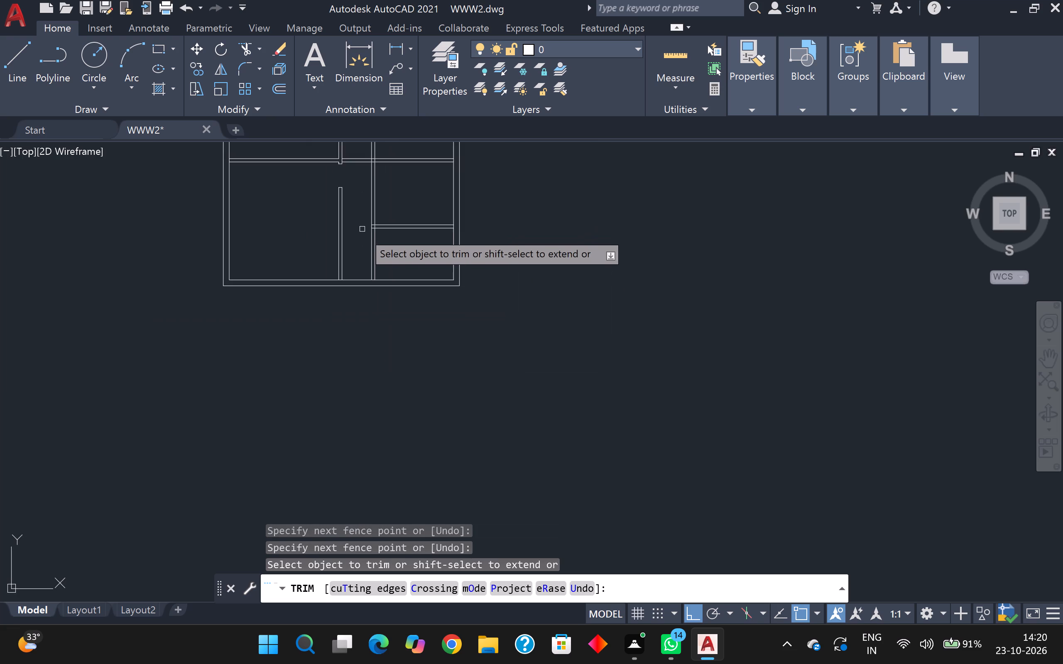
middle_click_drag(391, 264, 384, 244)
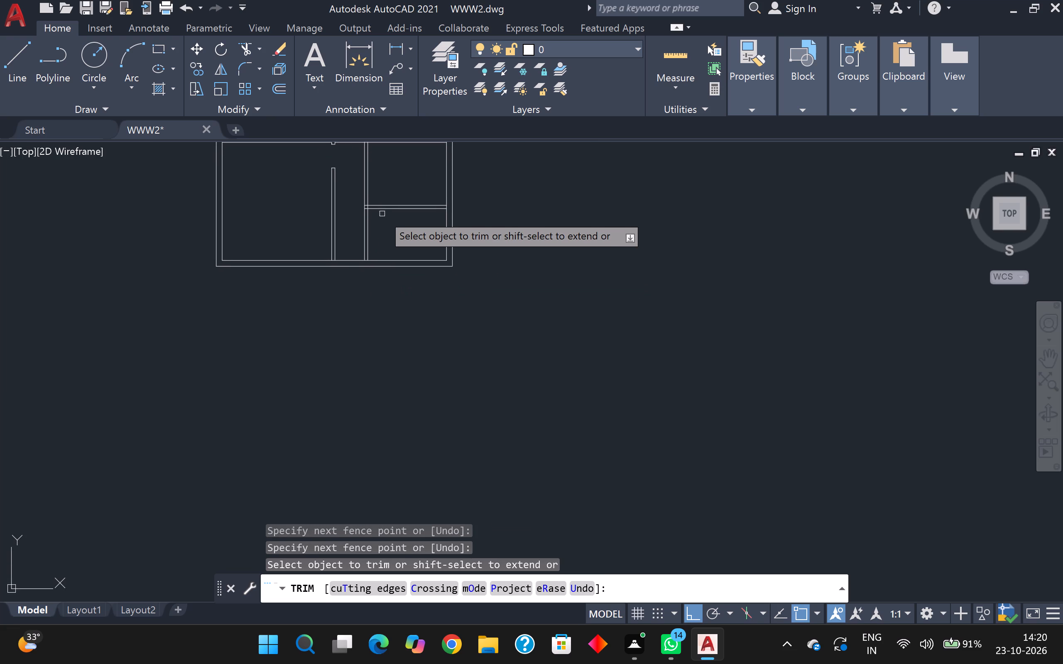
scroll(382, 218, "up", 4)
middle_click_drag(364, 200, 405, 259)
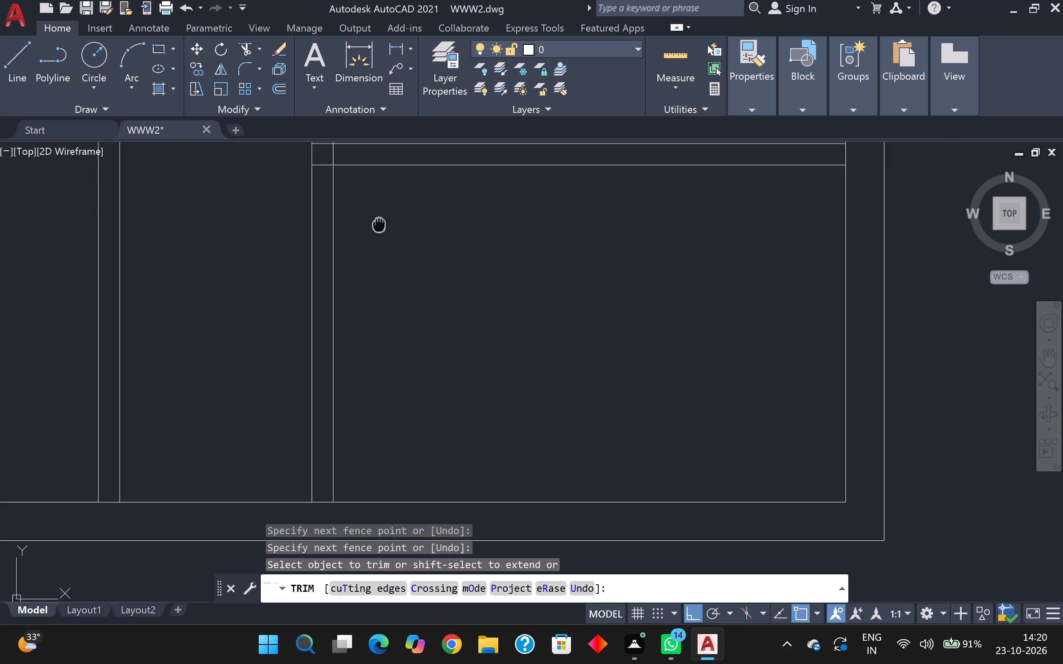
middle_click_drag(405, 259, 507, 395)
scroll(504, 376, "down", 2)
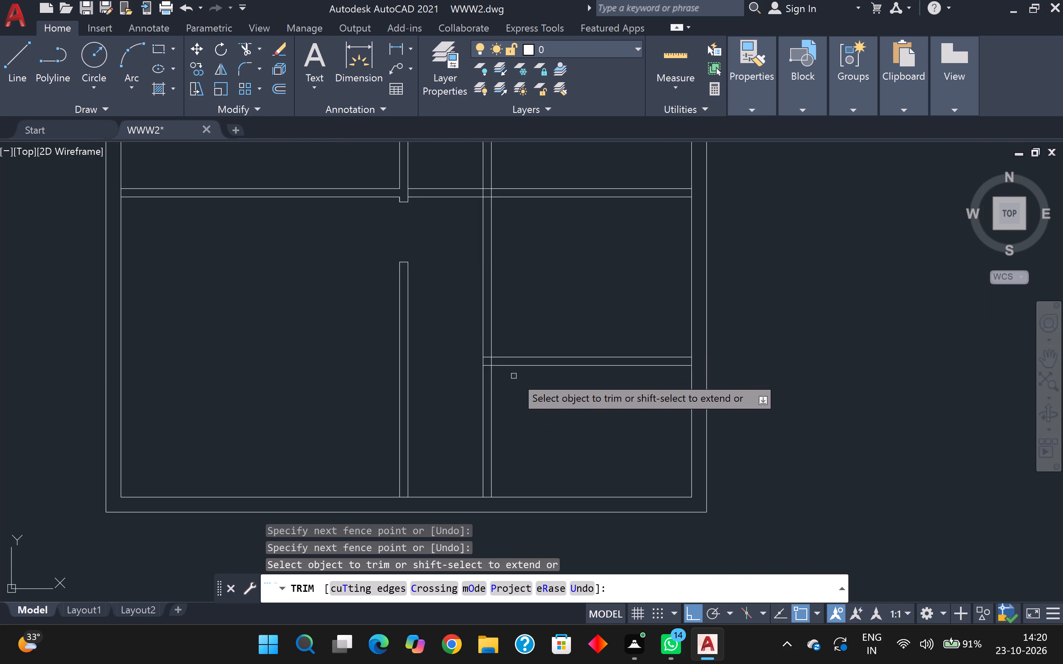
middle_click_drag(516, 376, 533, 257)
left_click(551, 290)
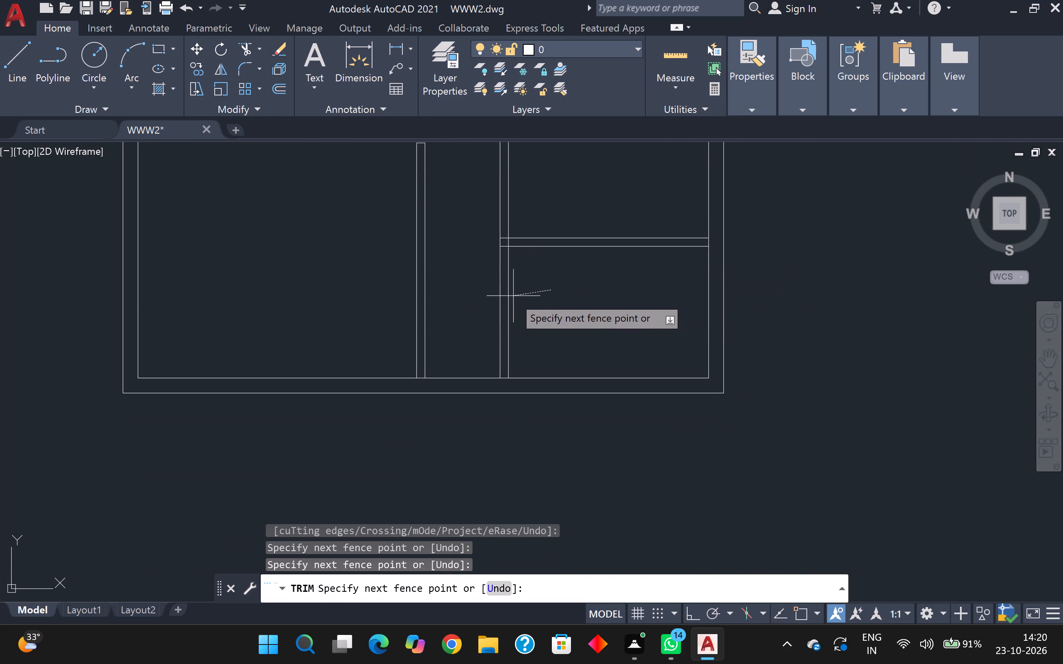
left_click(495, 300)
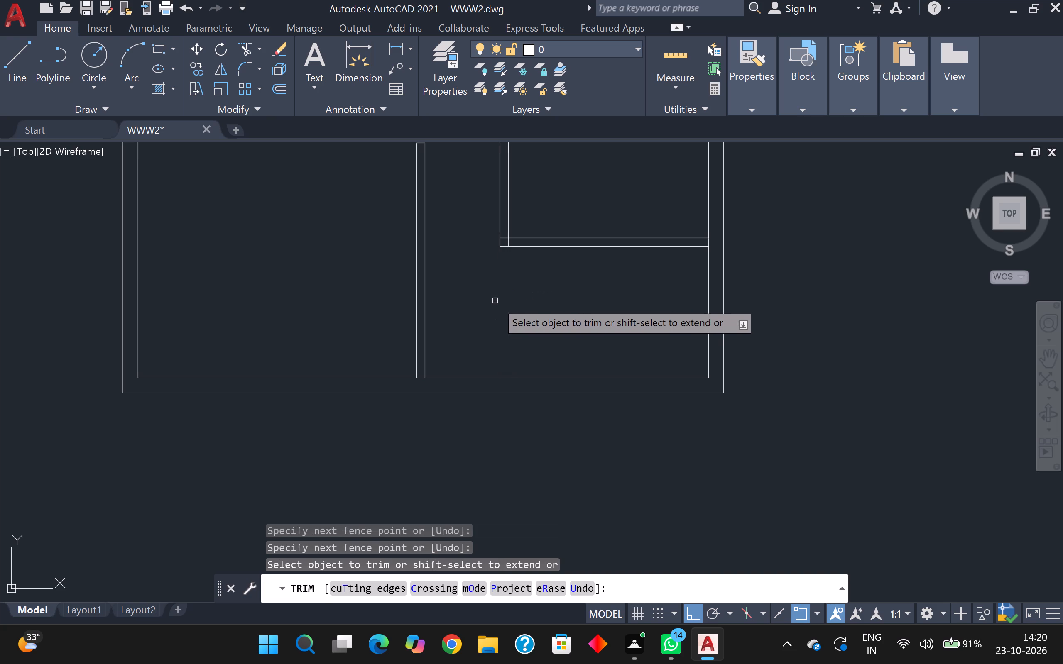
scroll(497, 299, "down", 3)
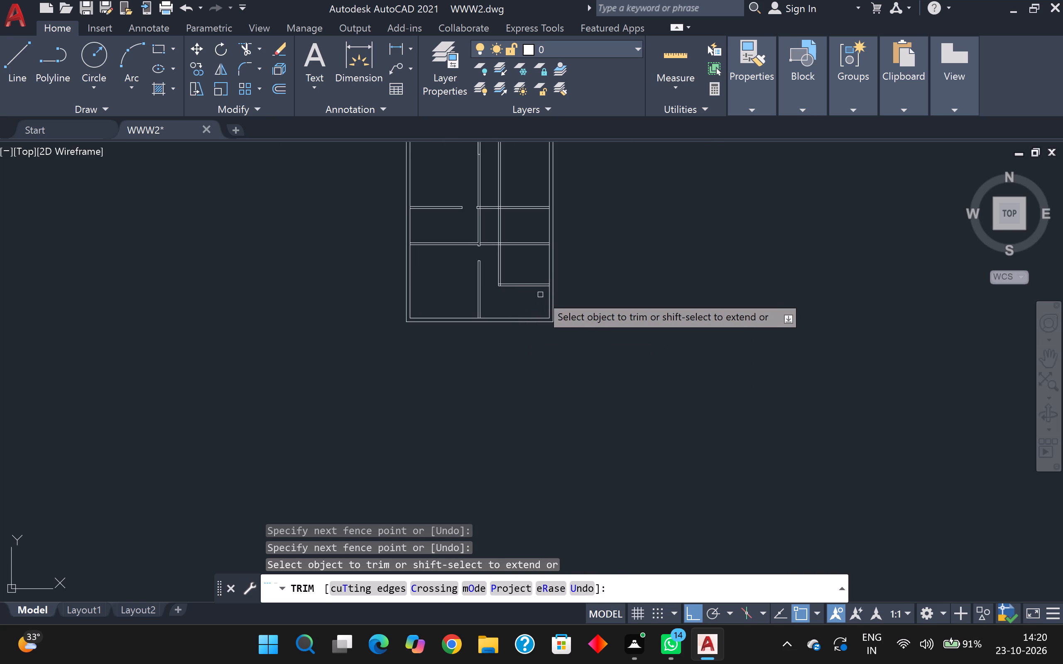
middle_click_drag(543, 303, 507, 239)
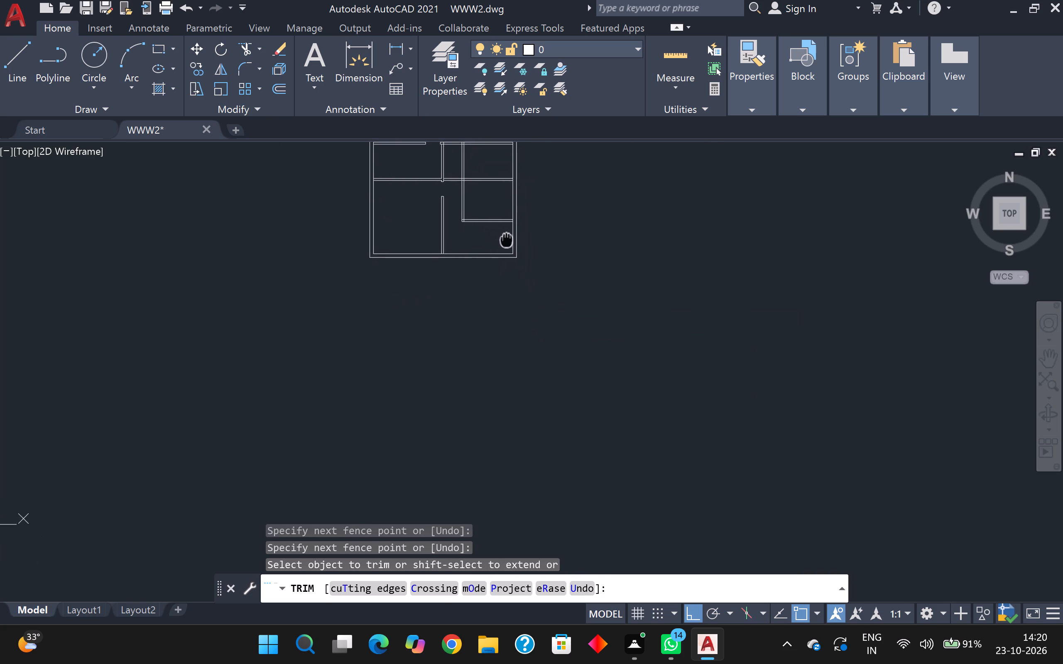
middle_click_drag(507, 239, 507, 241)
scroll(498, 249, "up", 2)
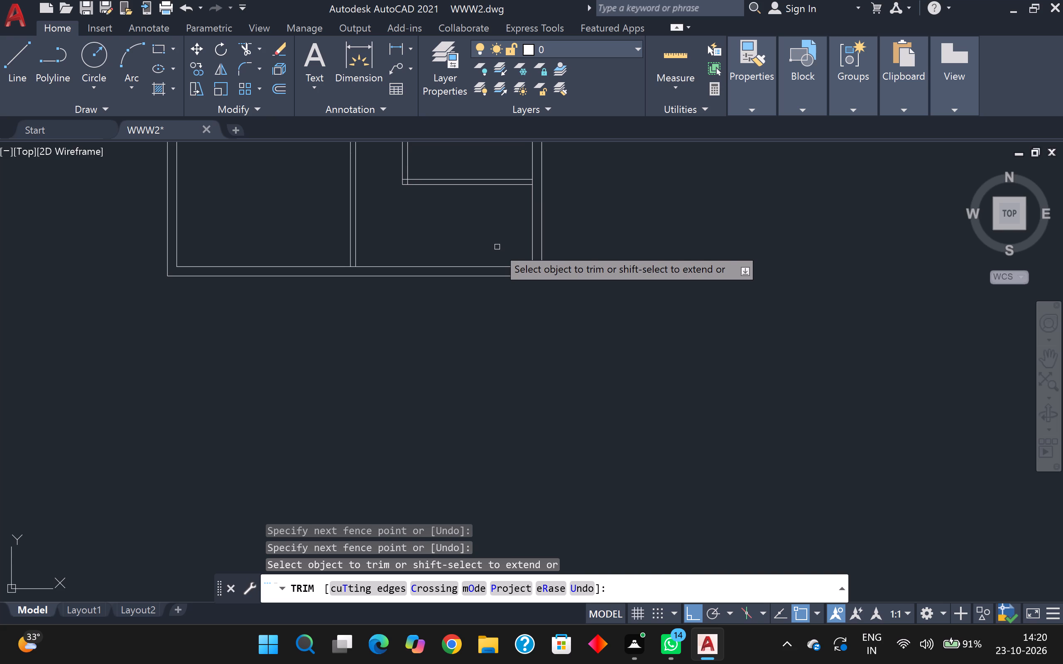
scroll(495, 242, "down", 1)
middle_click_drag(495, 237, 571, 324)
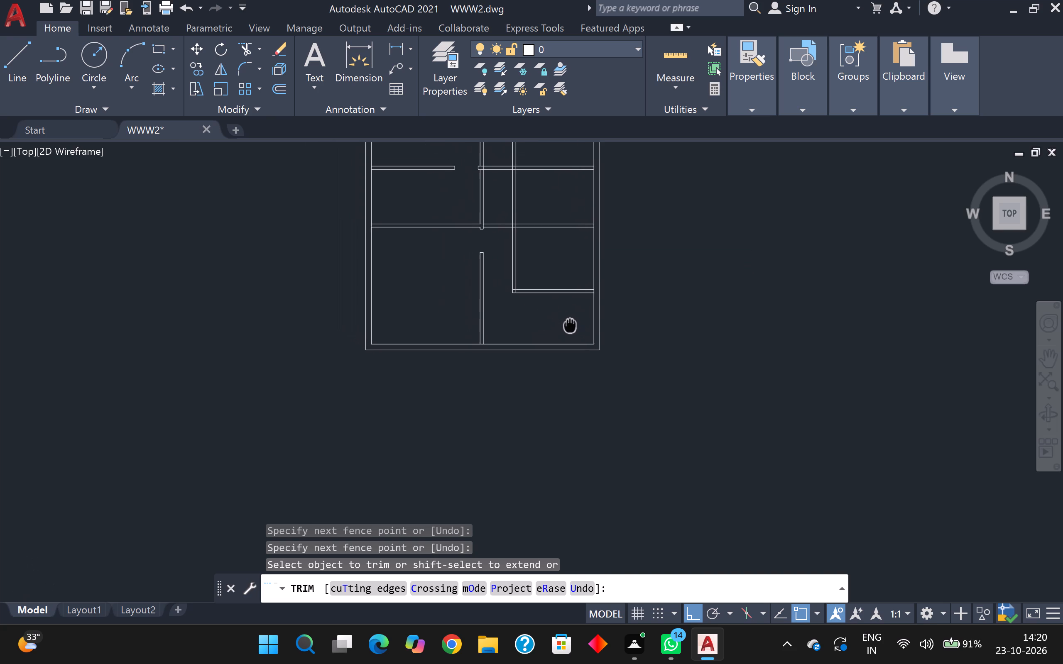
middle_click_drag(571, 324, 571, 325)
key("Escape")
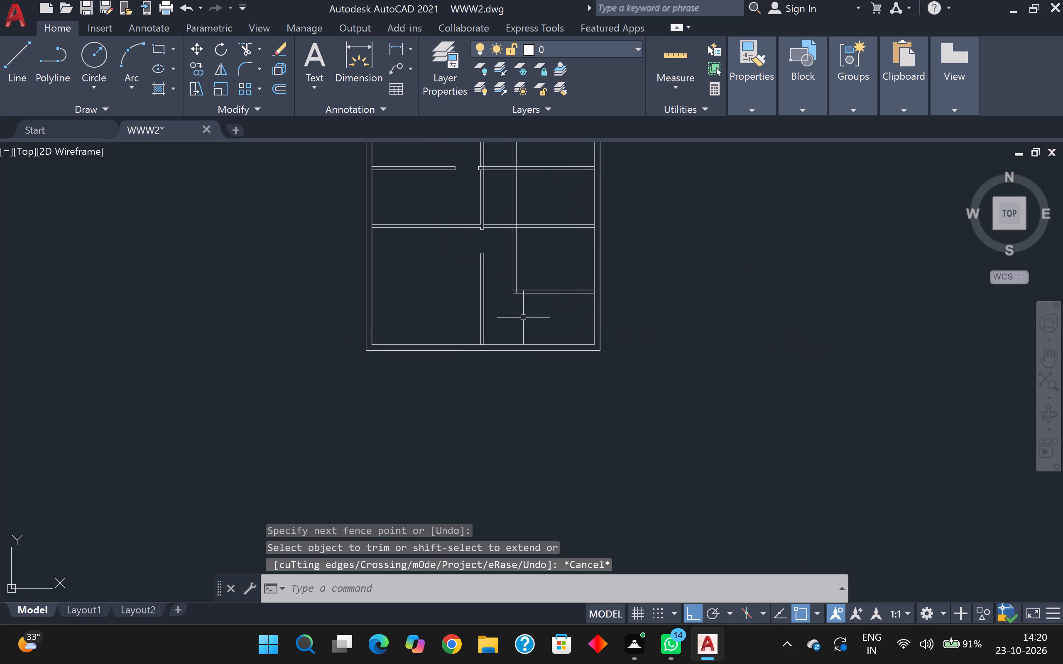
Extend both faces of the central vertical partition down to the outer line of the bottom wall.
key("space")
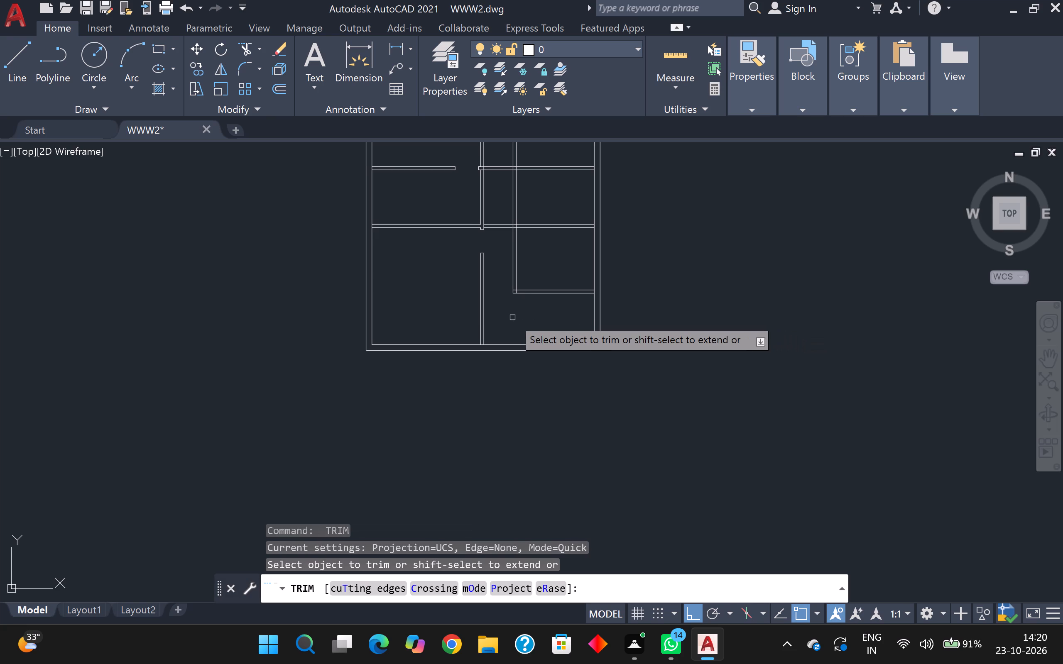
scroll(498, 314, "up", 4, "shift")
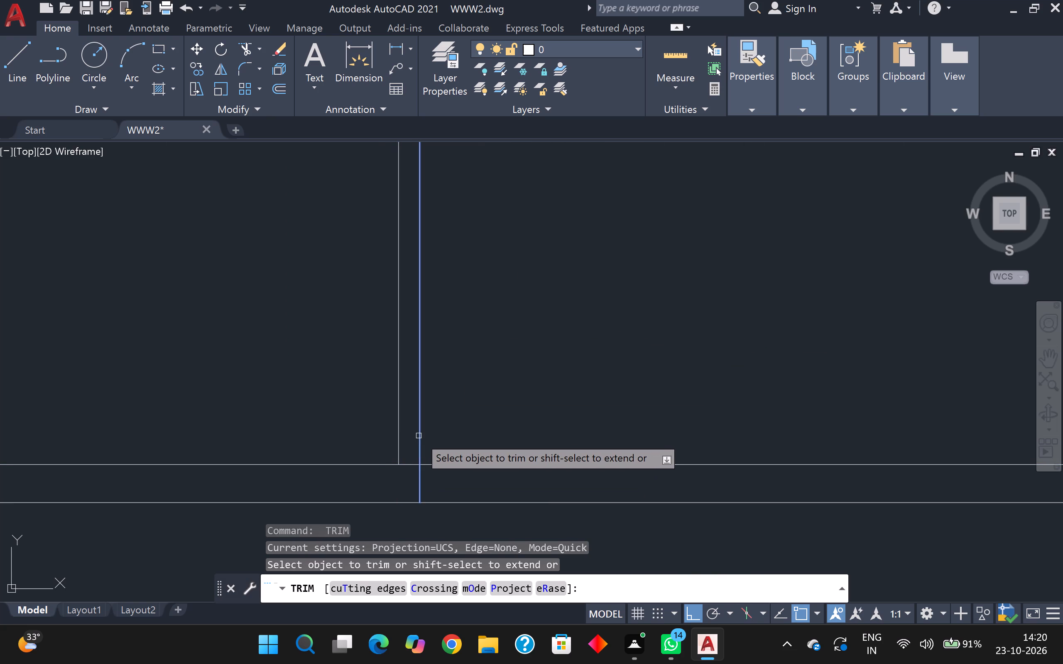
left_click(419, 435, "shift")
left_click(398, 433, "shift")
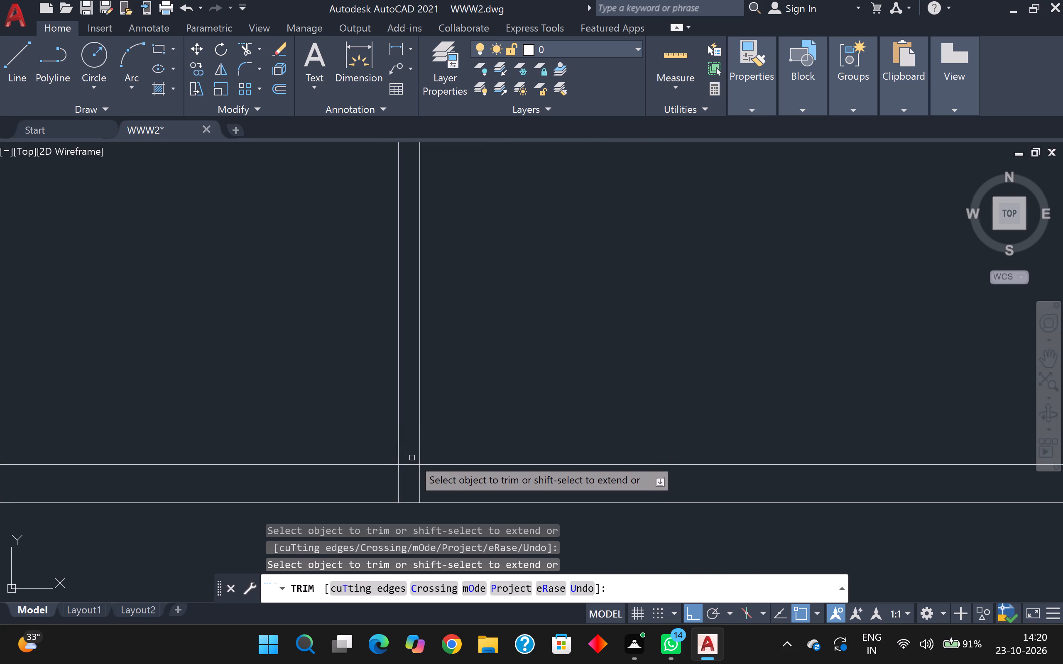
Trim the bottom wall's inner line between the central partition's faces, and the partition's left face within the wall thickness.
left_click(412, 459)
left_click(409, 473)
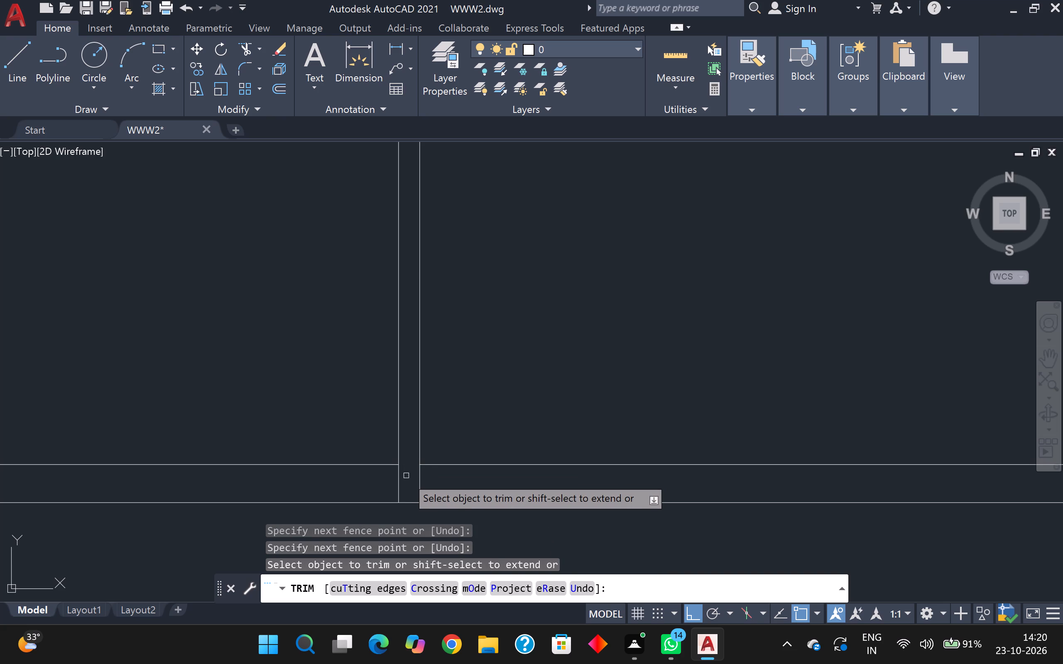
left_click(398, 479)
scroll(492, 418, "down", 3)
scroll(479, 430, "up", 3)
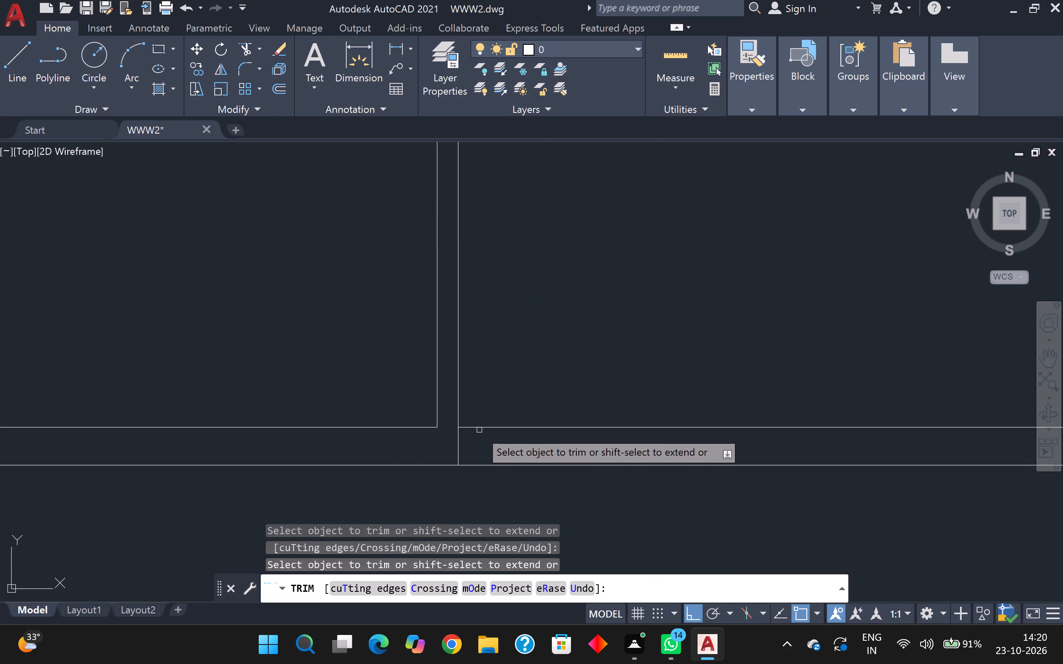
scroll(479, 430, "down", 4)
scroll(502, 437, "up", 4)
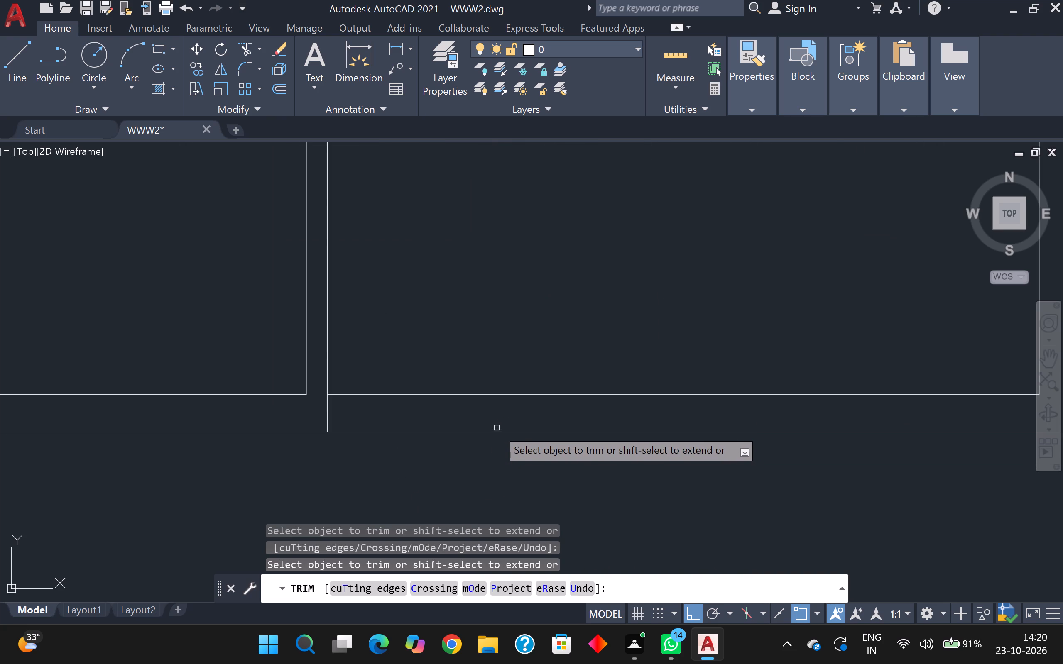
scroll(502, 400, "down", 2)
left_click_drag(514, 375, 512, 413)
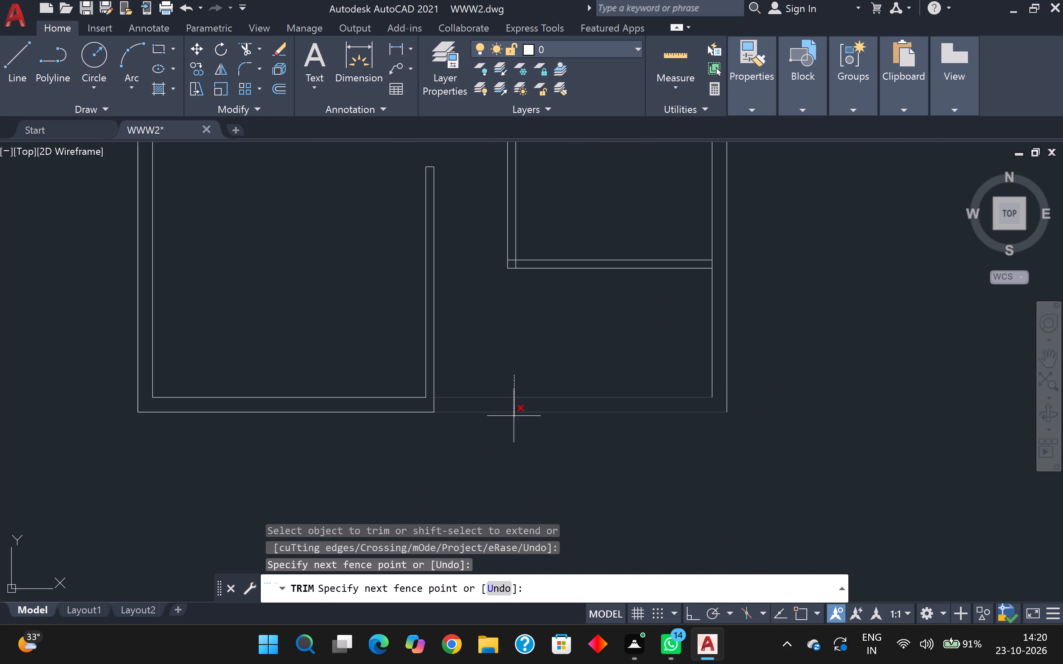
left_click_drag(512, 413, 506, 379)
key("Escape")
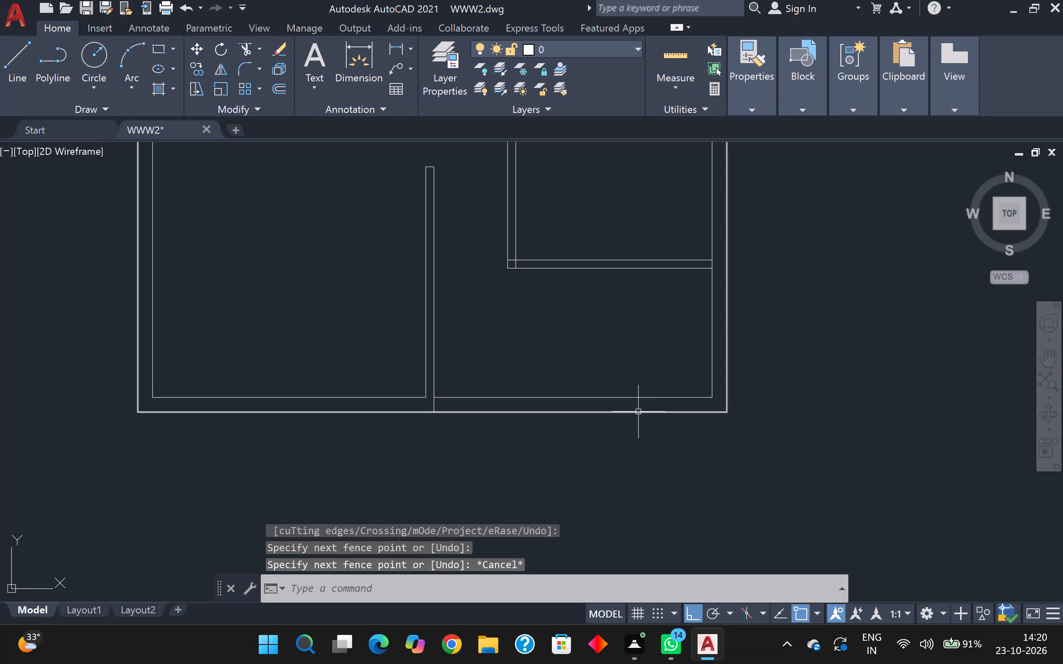
Draw a 9' line along the bottom wall's inner line, starting at the central partition's right face and running toward the right outer wall.
scroll(638, 412, "down", 2)
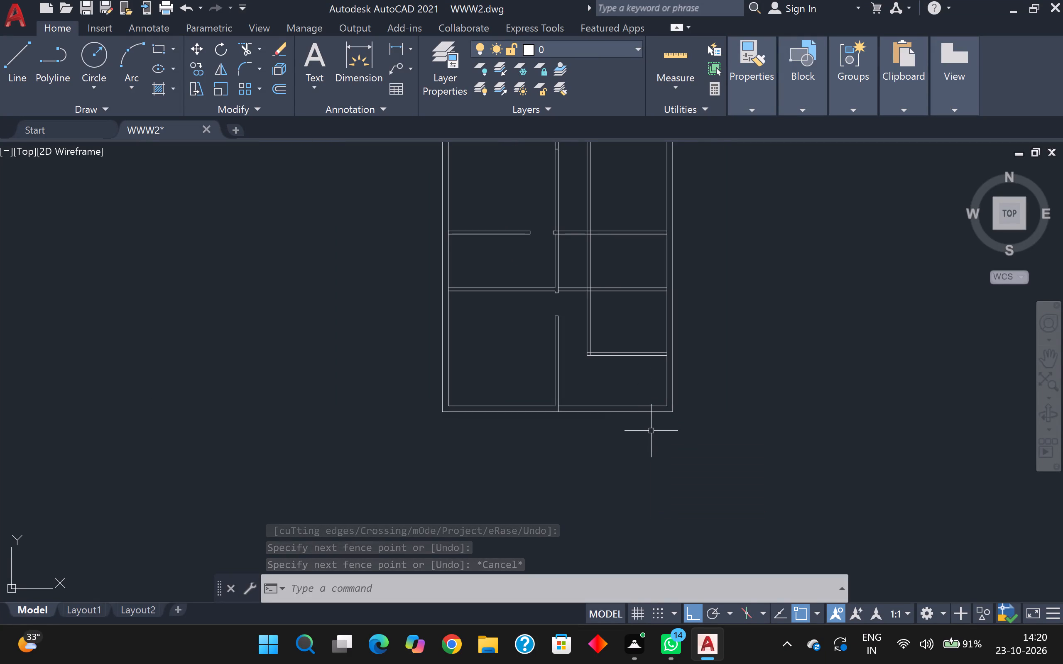
scroll(609, 435, "up", 2)
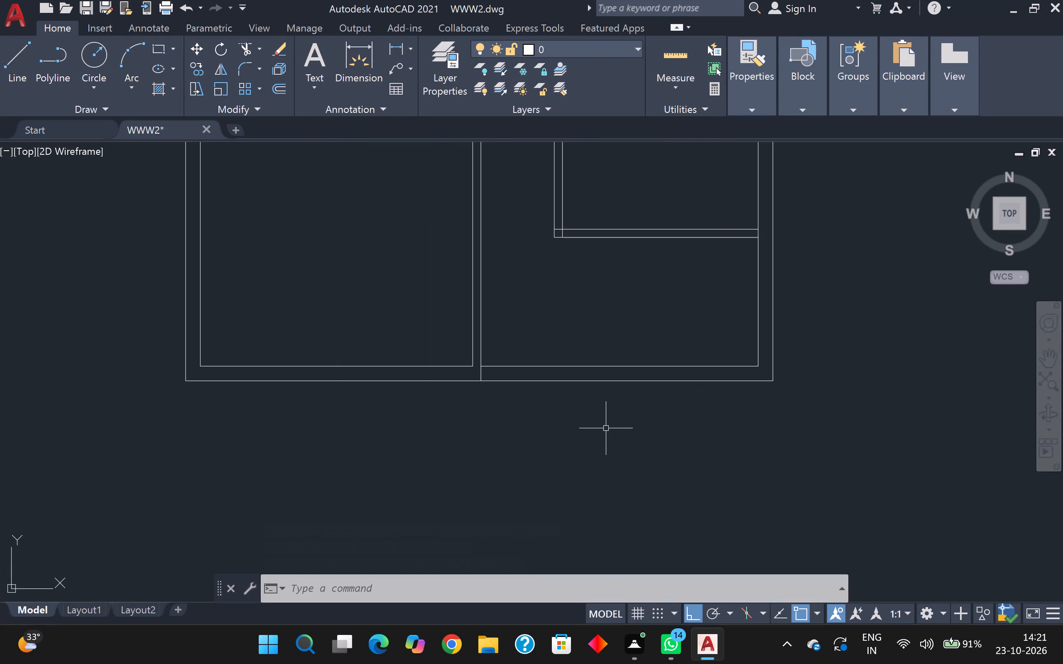
key("l")
key("Return")
scroll(496, 383, "up", 2)
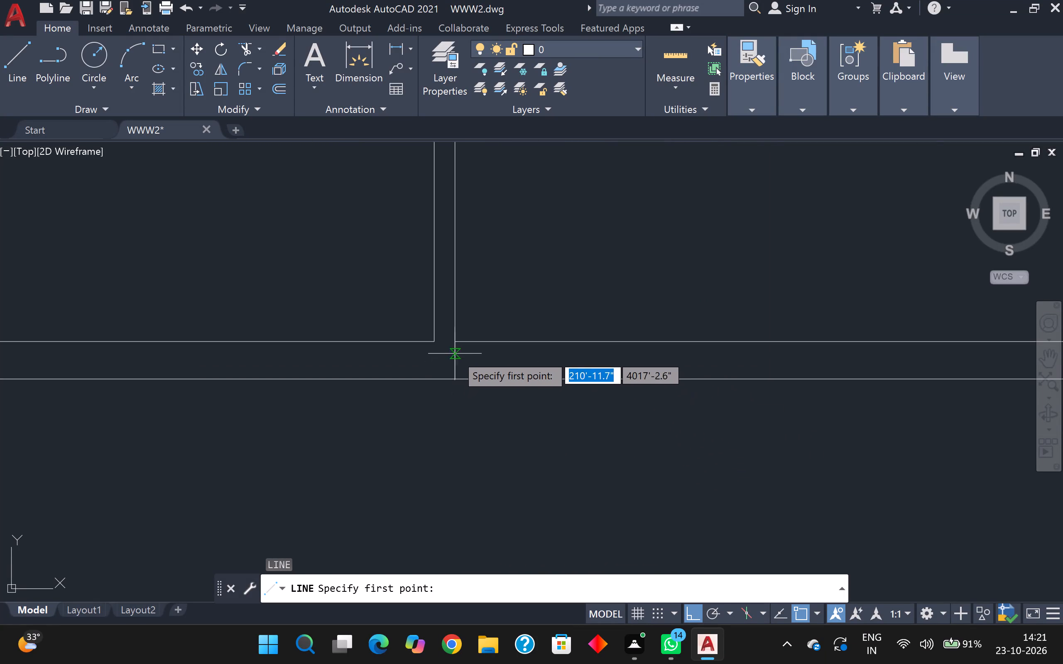
left_click(459, 342)
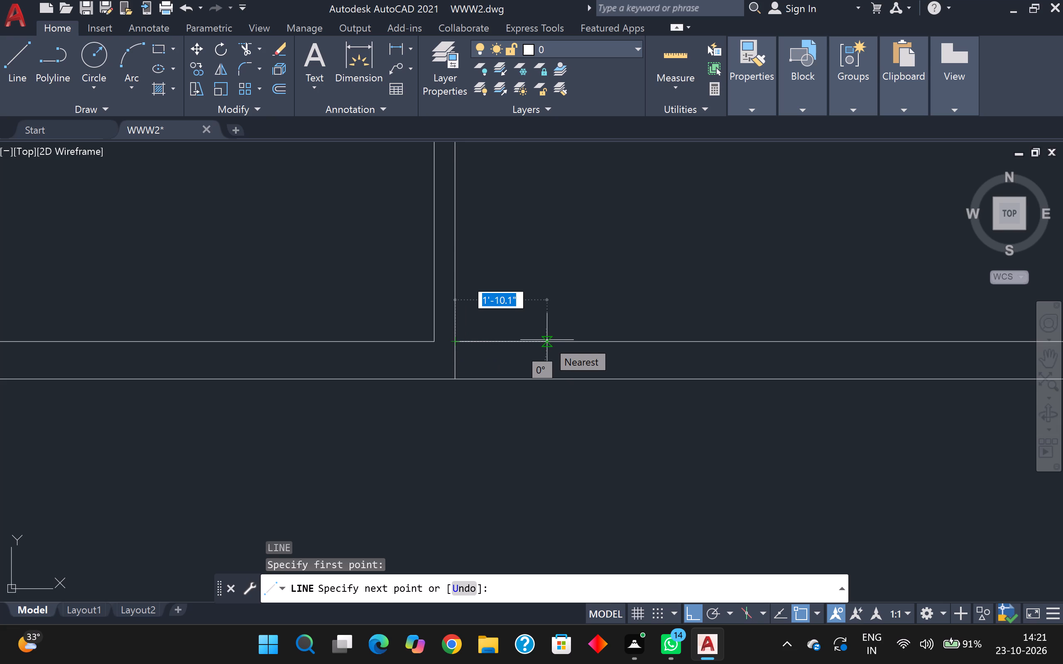
key("8")
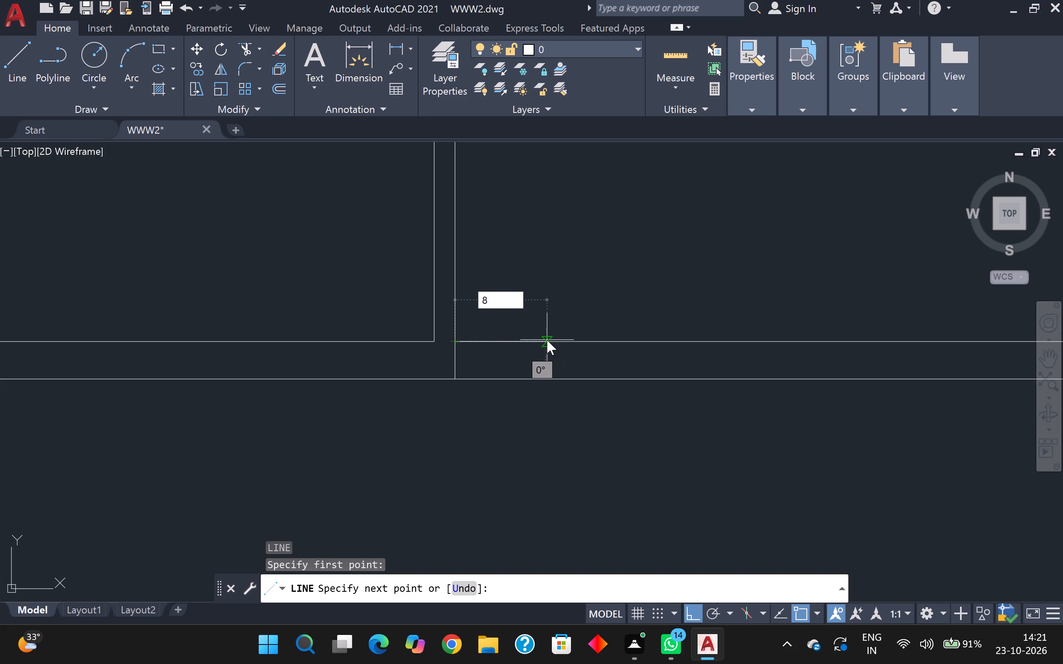
key("BackSpace")
key("9")
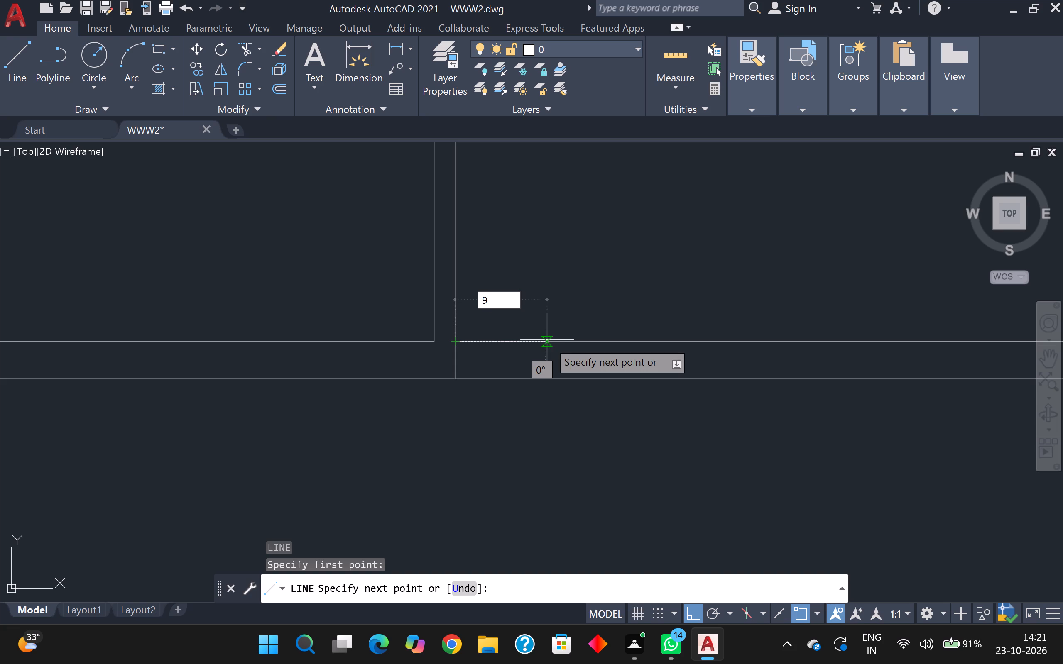
key("apostrophe")
key("Return")
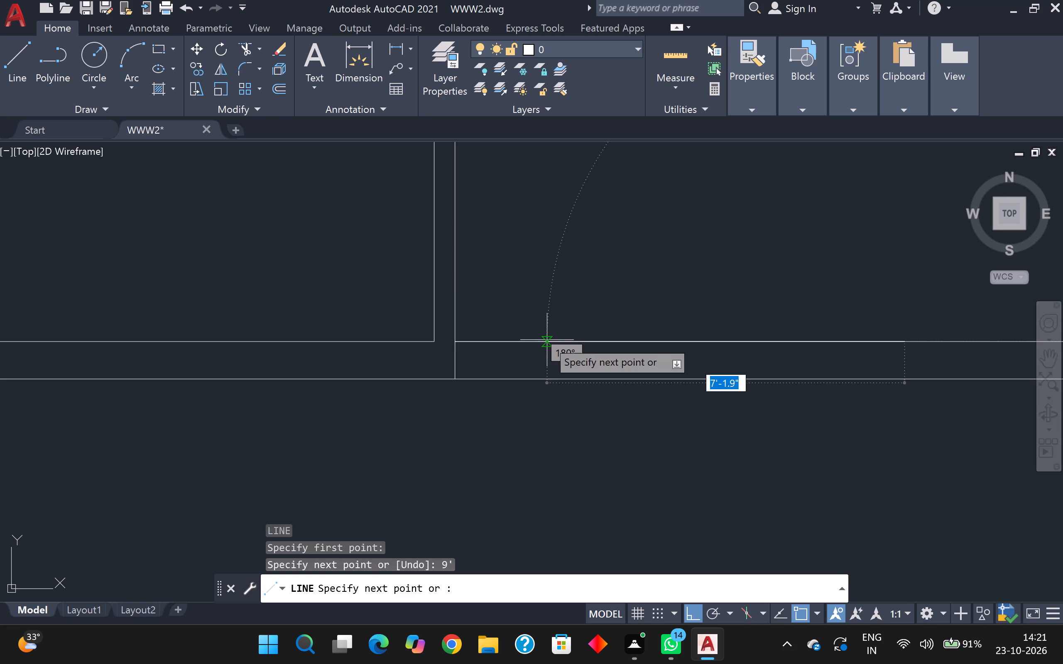
Continue the line from its 9' end straight down, perpendicular to the bottom wall's outer line, to mark the opening's jamb.
scroll(547, 340, "down", 2)
scroll(619, 352, "up", 1)
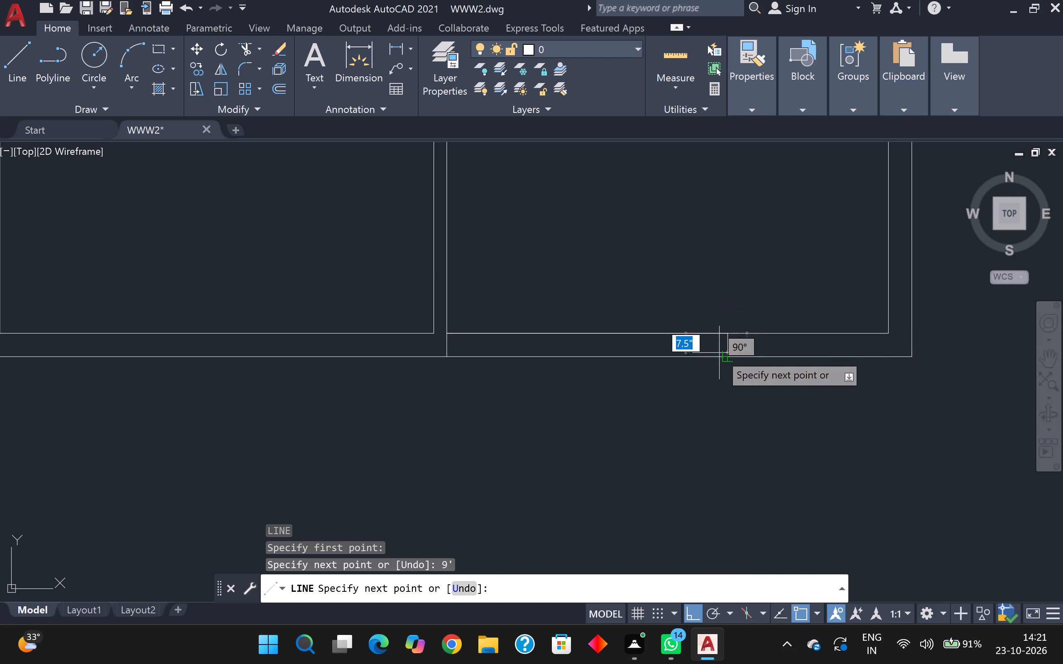
scroll(721, 353, "up", 2)
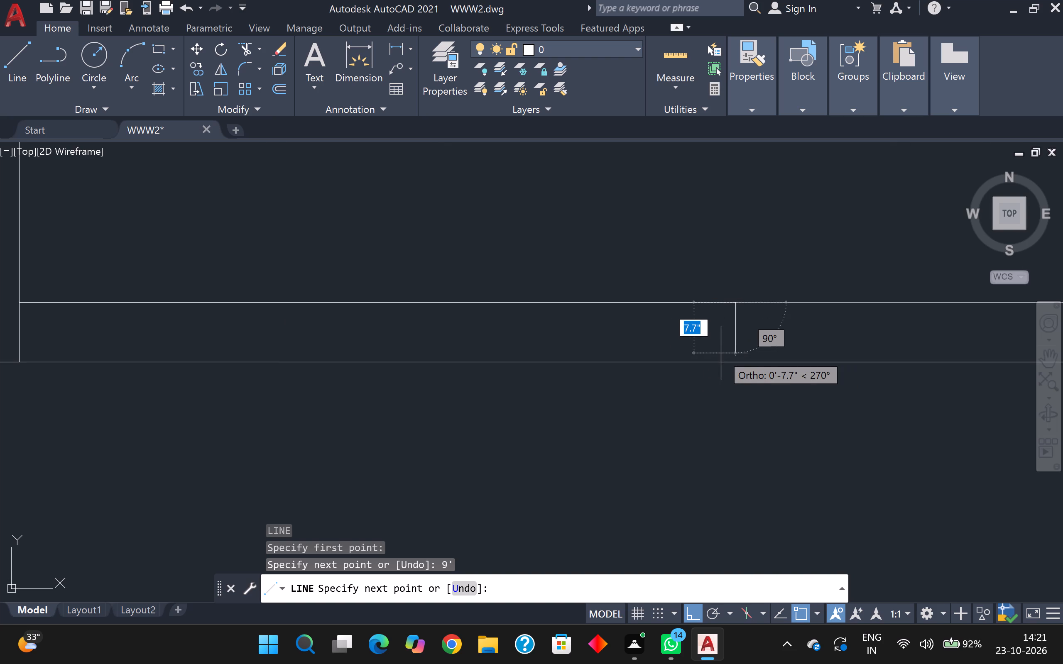
scroll(721, 353, "up", 2)
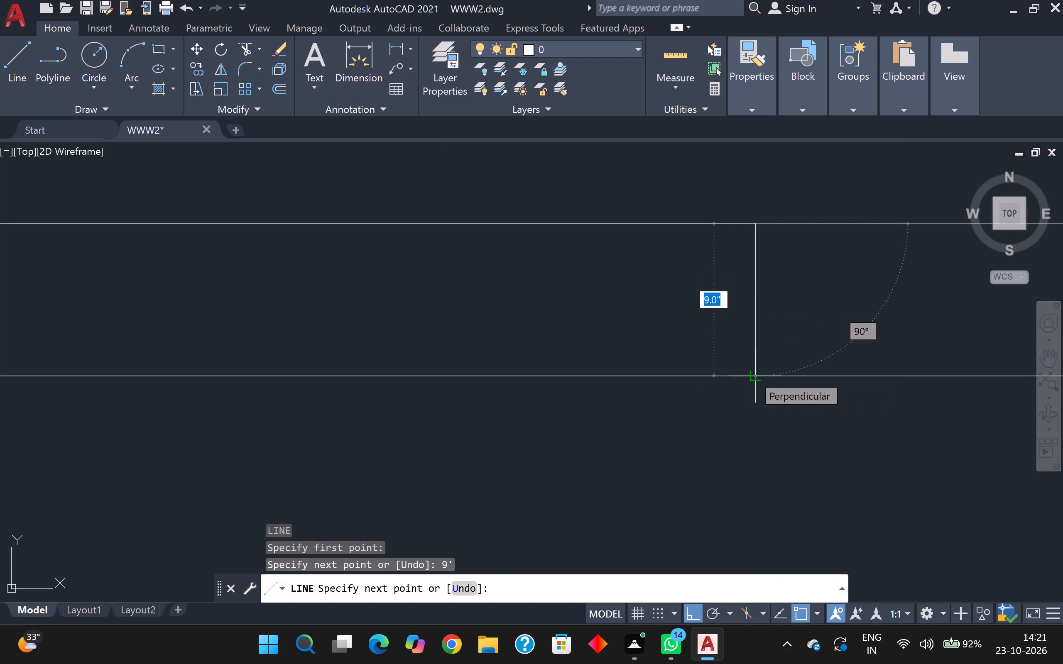
left_click(752, 374)
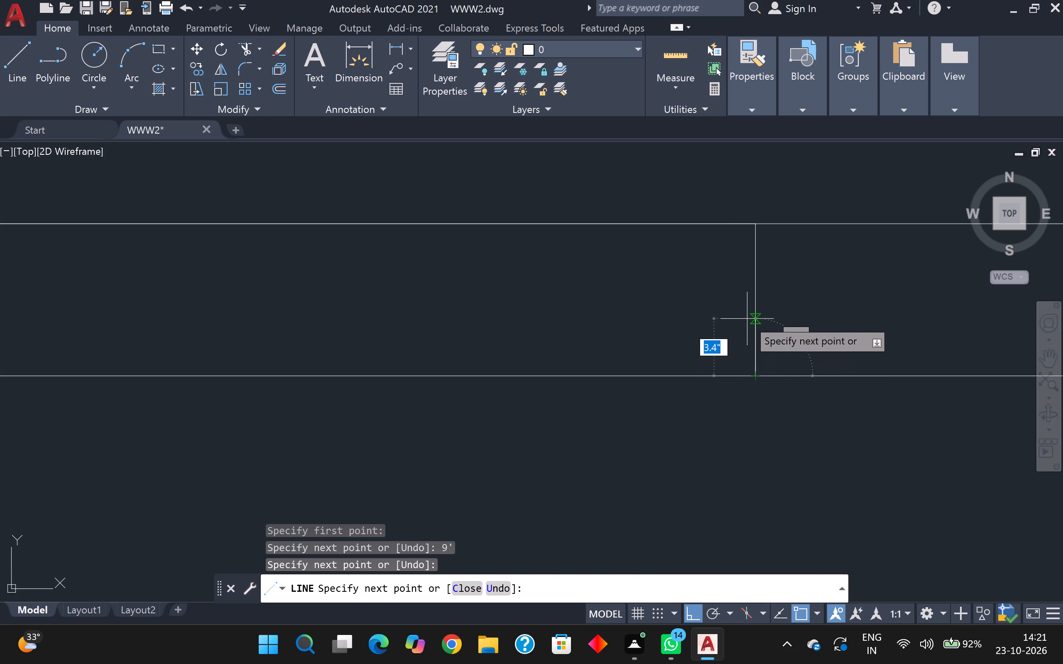
key("Escape")
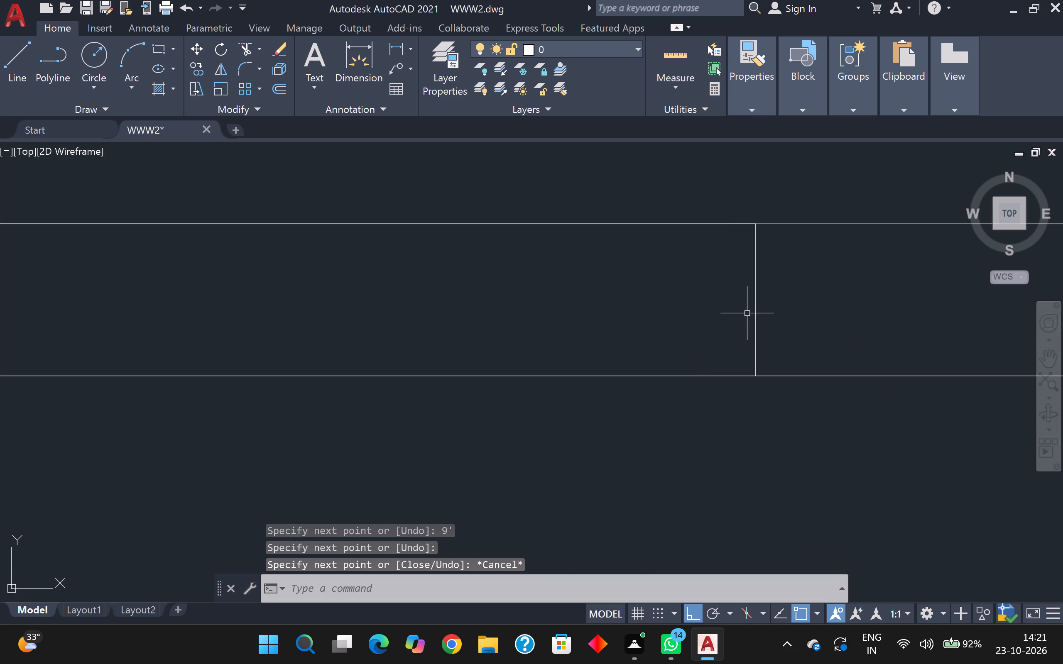
Trim the bottom wall's inner and outer lines between the central partition and the new jamb line to cut the 9' opening.
scroll(747, 313, "down", 5)
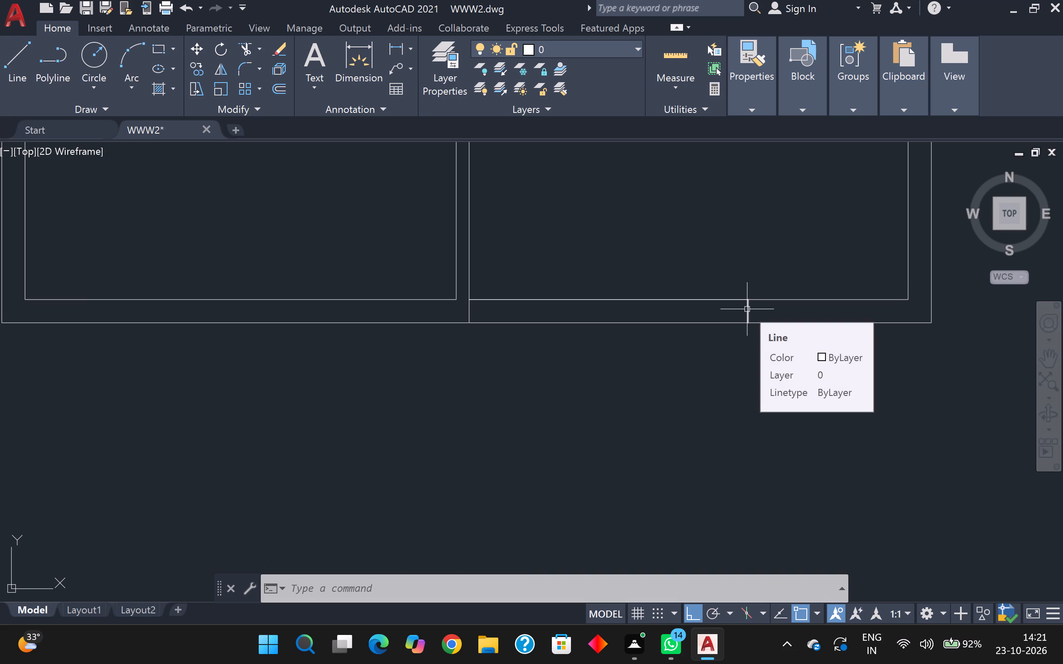
scroll(767, 326, "down", 2)
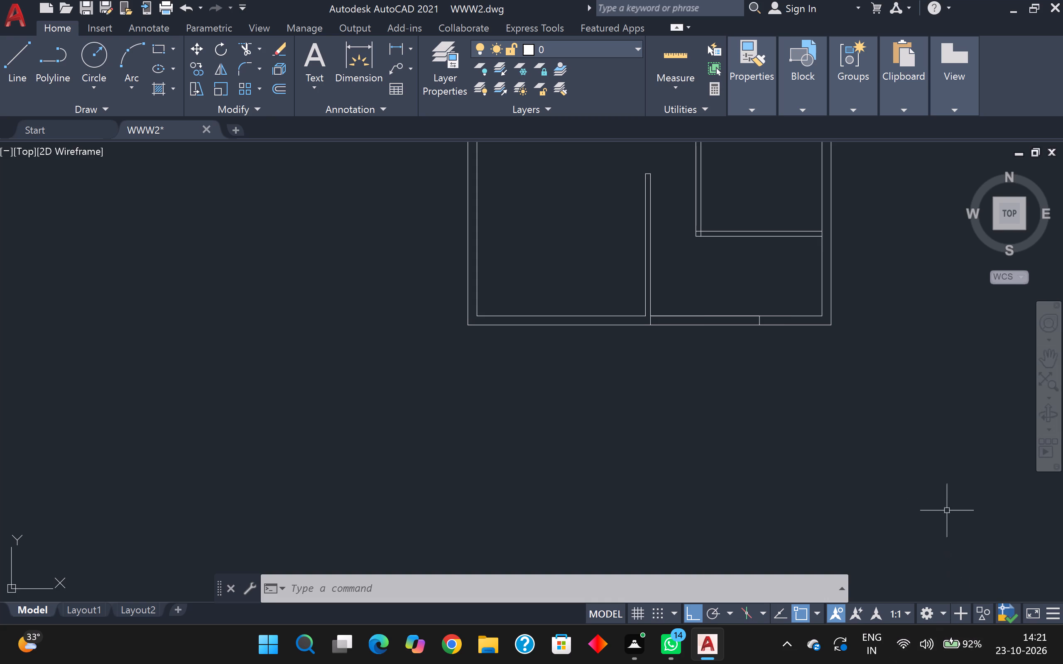
scroll(688, 382, "down", 2)
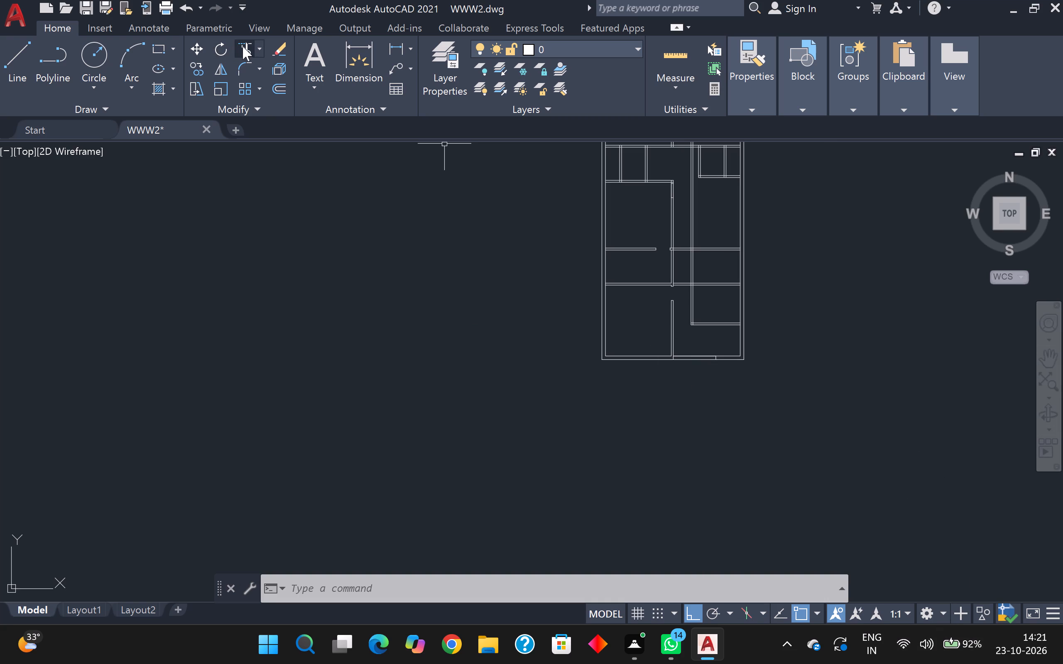
left_click(246, 47)
scroll(793, 438, "up", 2)
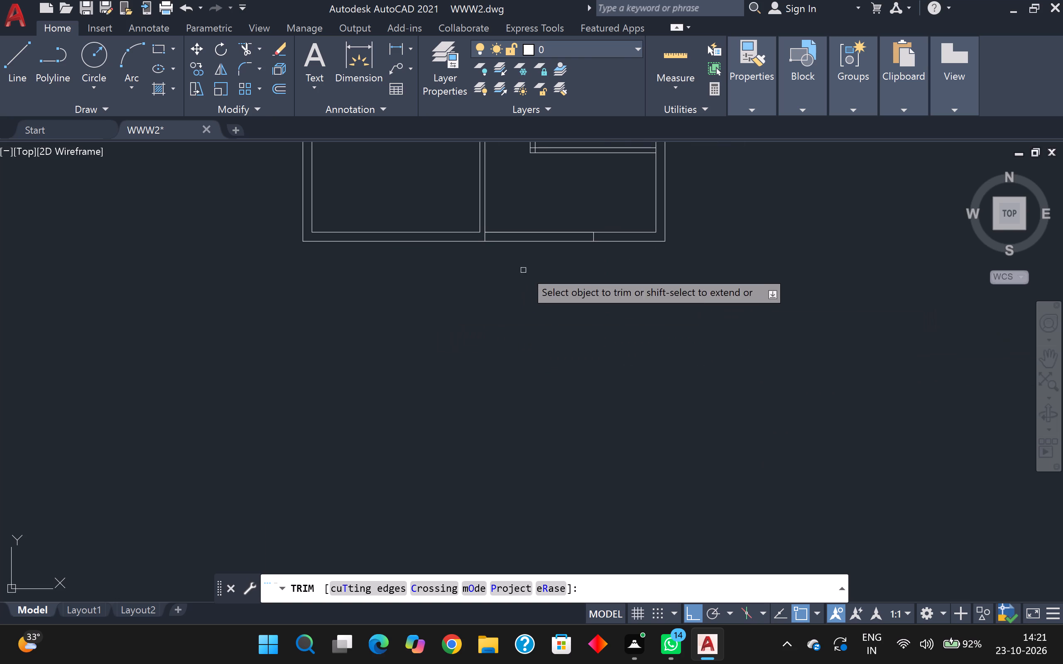
left_click(525, 270)
left_click(546, 200)
scroll(547, 200, "down", 1)
middle_click_drag(538, 245, 538, 249)
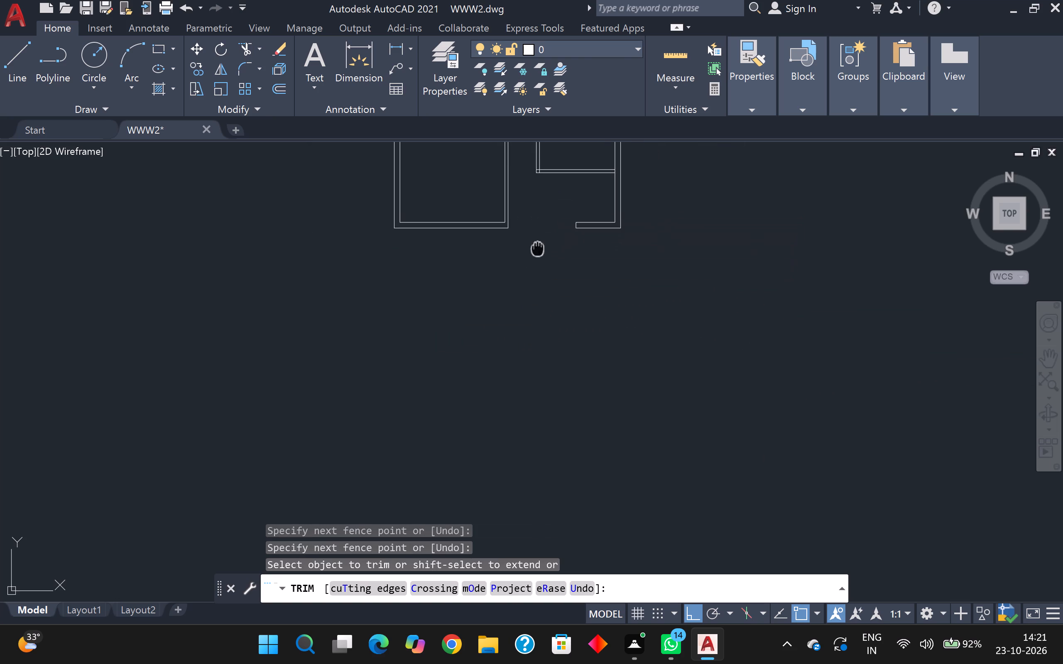
middle_click_drag(538, 249, 570, 431)
scroll(566, 357, "down", 1)
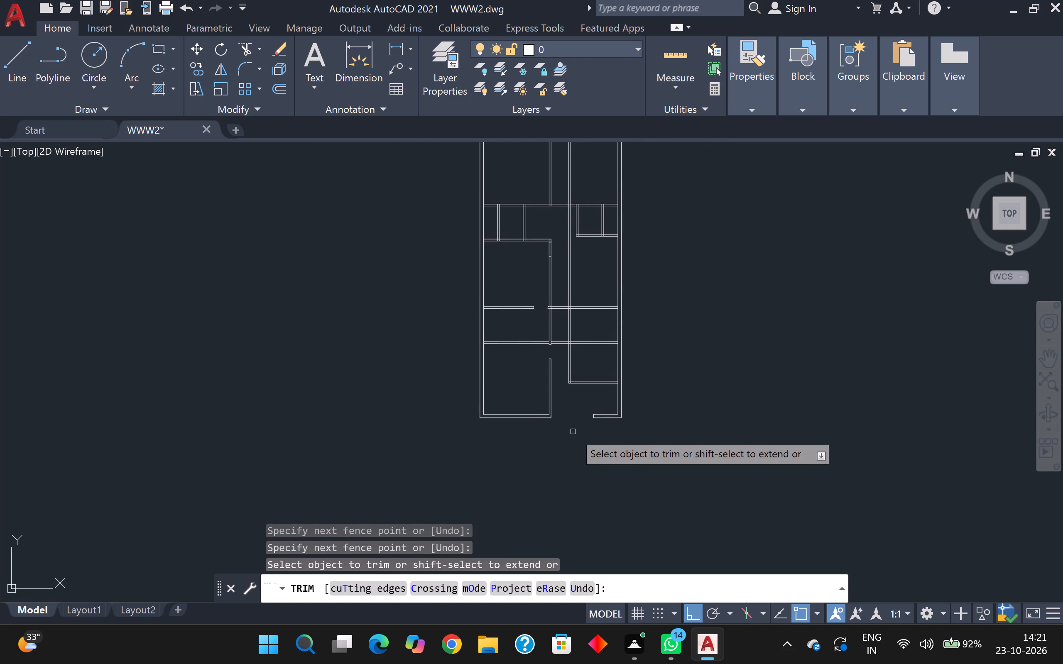
Examine the partition junctions between the central vertical partition and the right outer wall for lines still needing trimming.
scroll(573, 432, "up", 1)
scroll(573, 432, "down", 1)
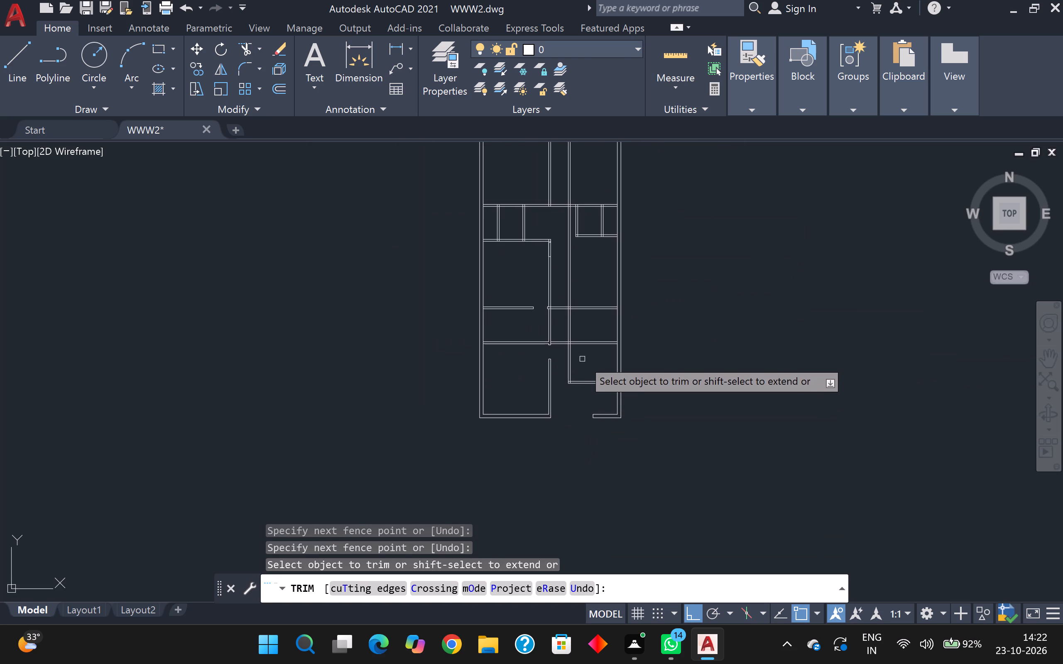
scroll(629, 314, "up", 2)
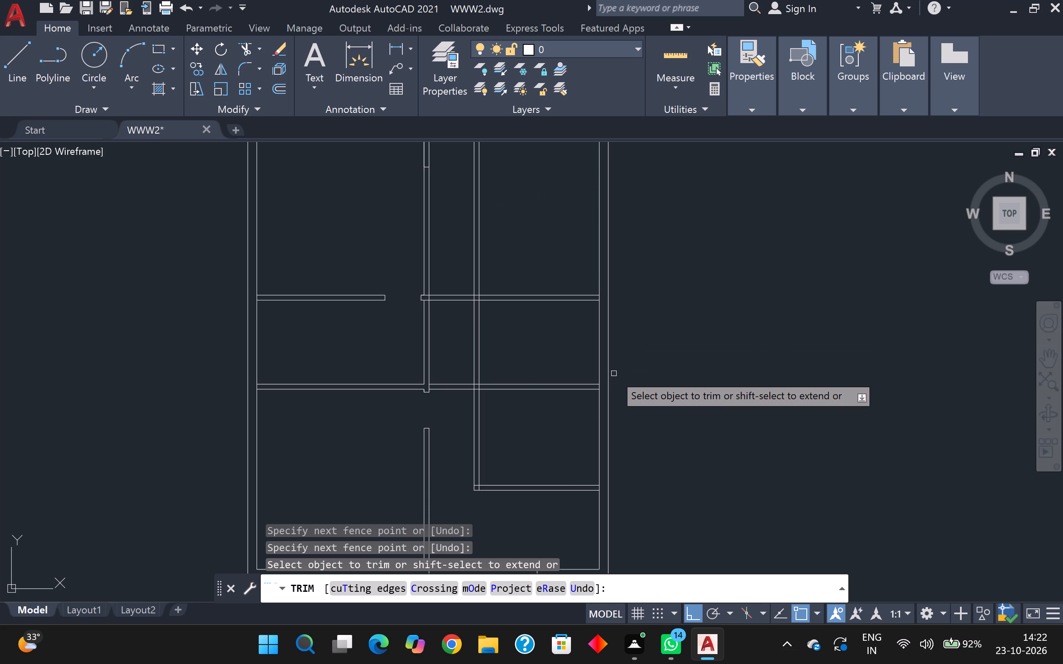
scroll(555, 368, "up", 2)
scroll(555, 367, "down", 3)
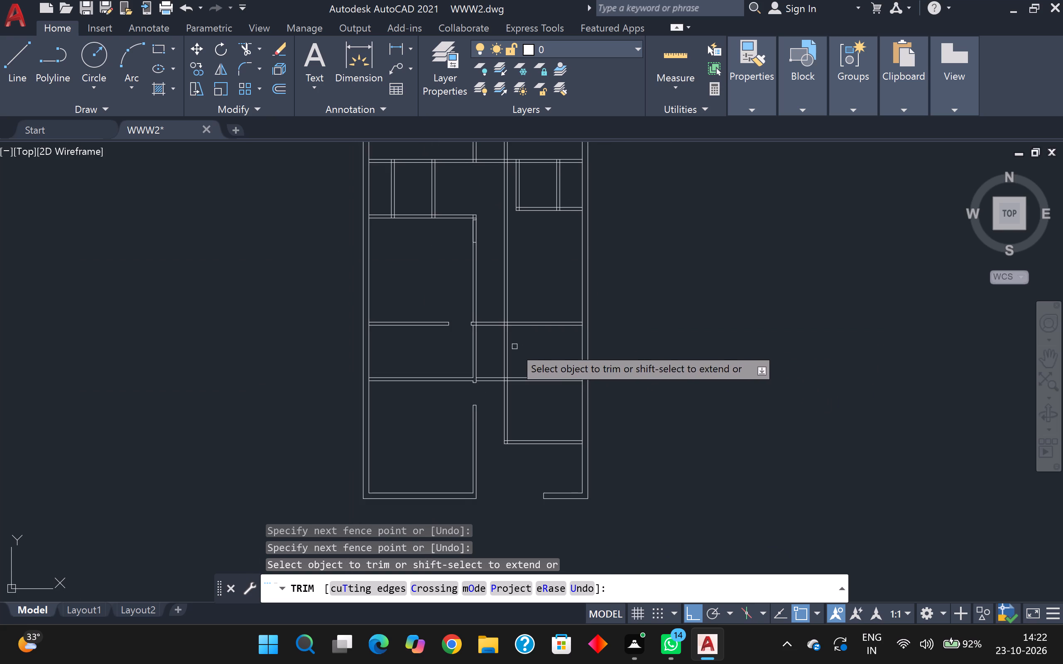
scroll(493, 340, "up", 2)
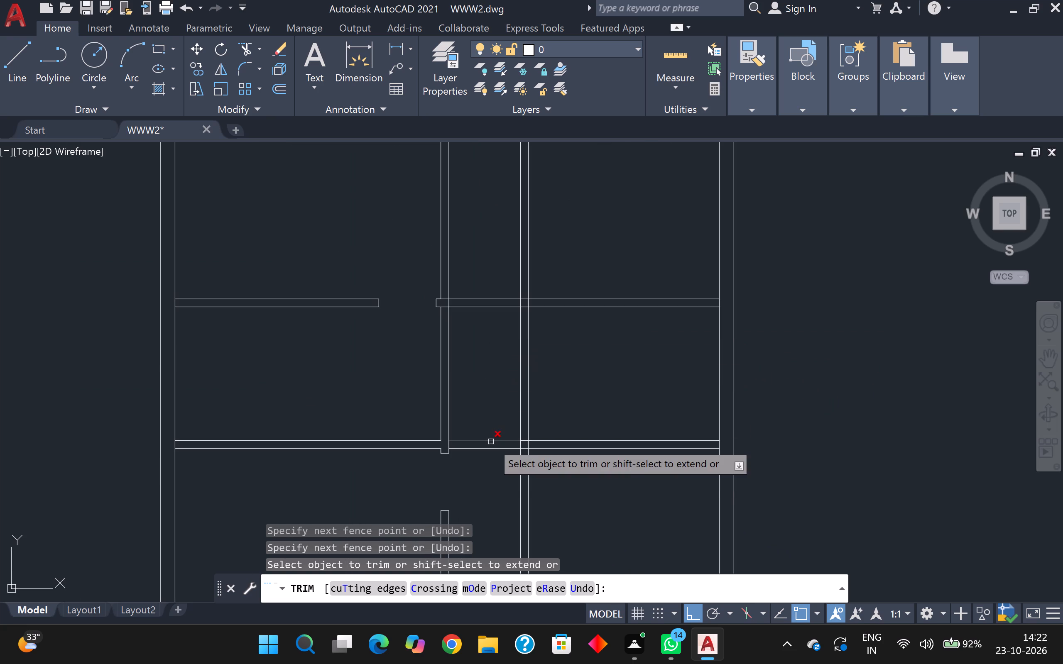
scroll(491, 449, "up", 1)
scroll(492, 396, "up", 1)
middle_click_drag(488, 313, 478, 487)
scroll(485, 374, "down", 1)
scroll(486, 290, "down", 2)
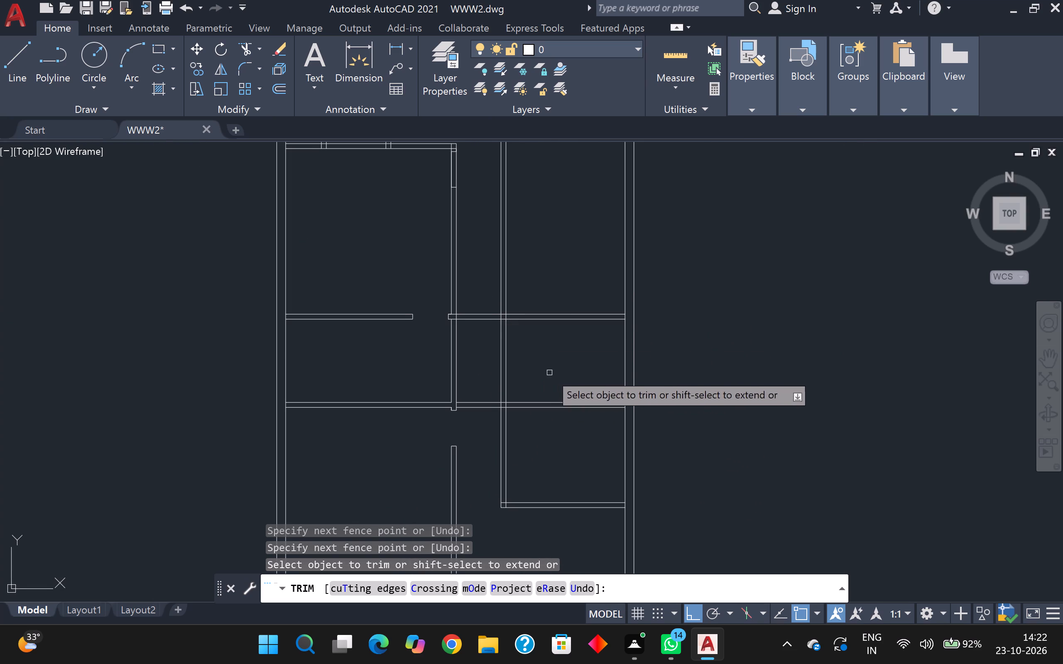
middle_click_drag(552, 373, 618, 411)
scroll(619, 415, "up", 1)
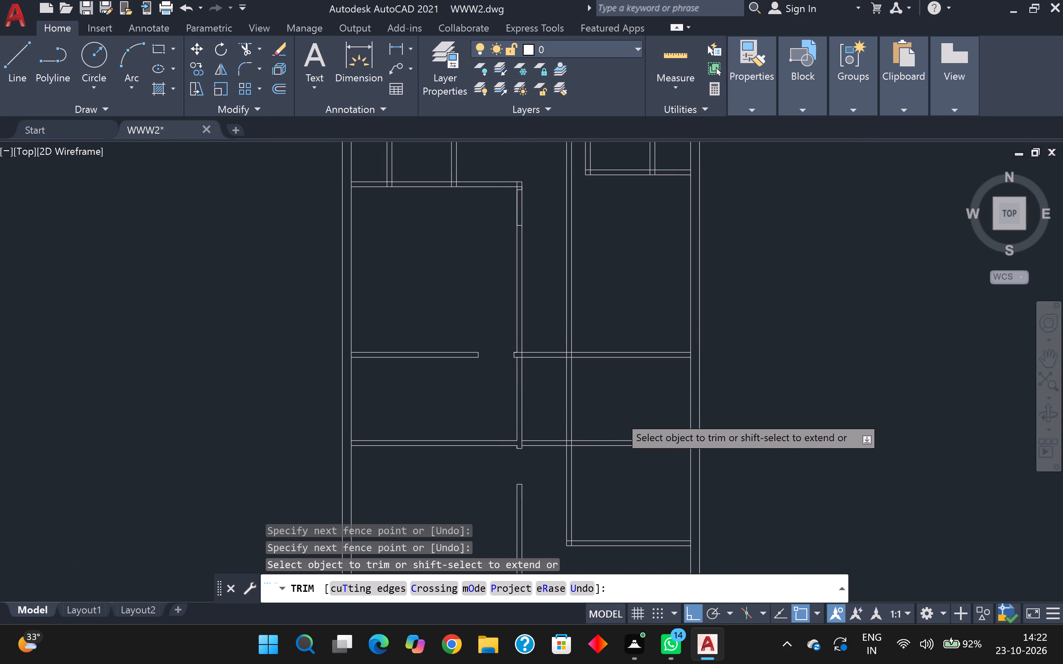
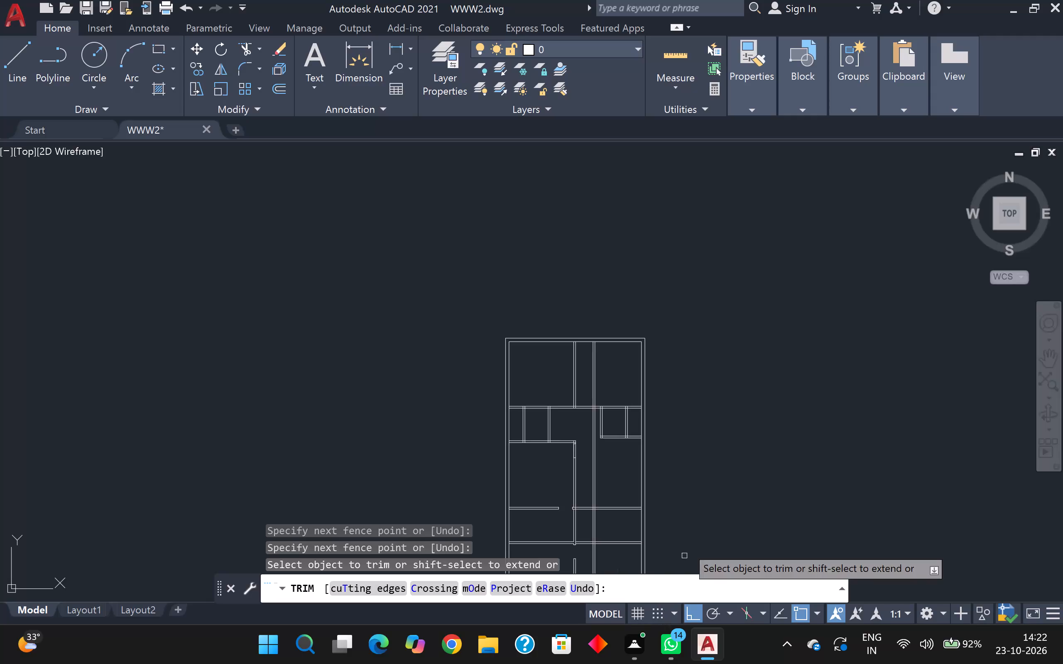
Examine the lower partitions, right outer wall and bottom-wall opening for junction lines still needing trimming.
middle_click_drag(687, 532, 666, 433)
scroll(656, 424, "up", 1)
middle_click_drag(656, 423, 657, 423)
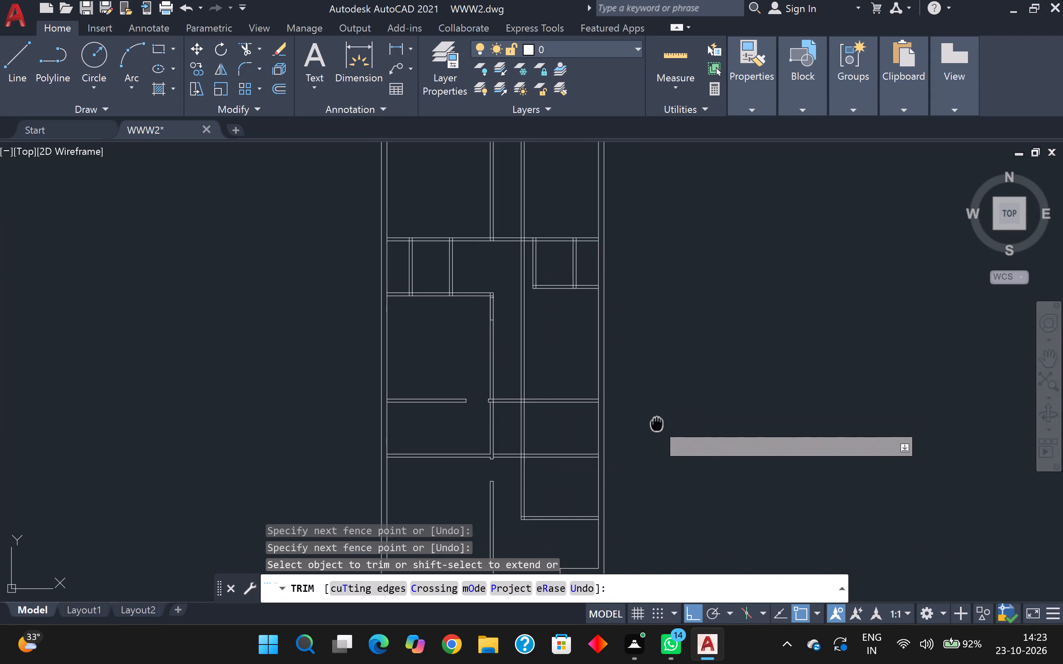
middle_click_drag(657, 423, 730, 282)
scroll(730, 282, "up", 2)
middle_click_drag(730, 282, 730, 281)
scroll(730, 306, "up", 1)
middle_click_drag(730, 306, 793, 212)
scroll(823, 296, "up", 2)
scroll(823, 298, "down", 2)
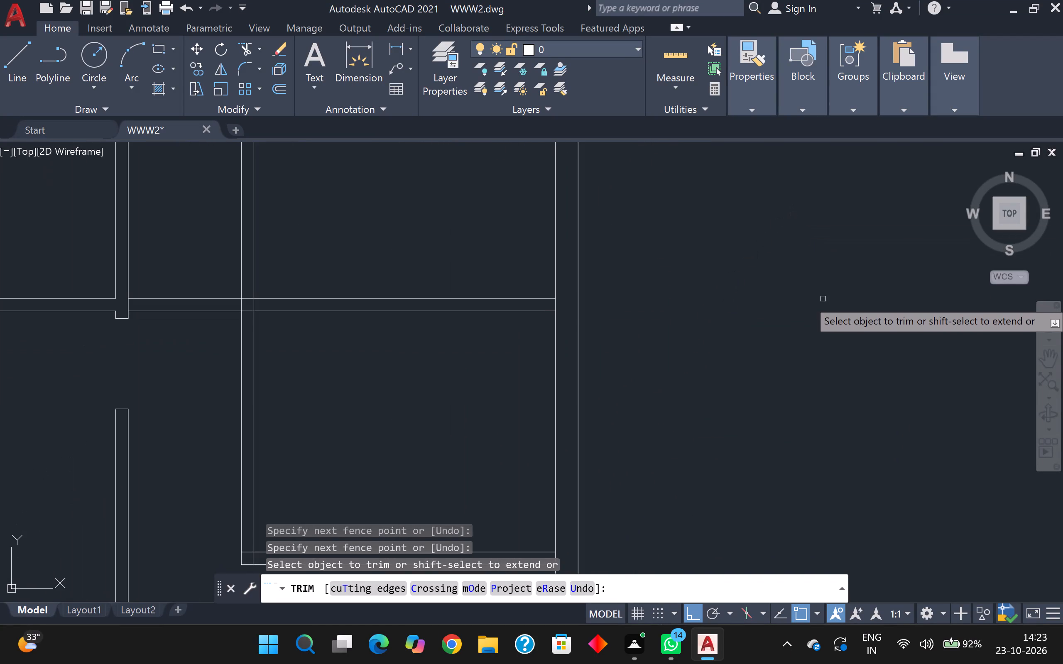
scroll(823, 303, "down", 2)
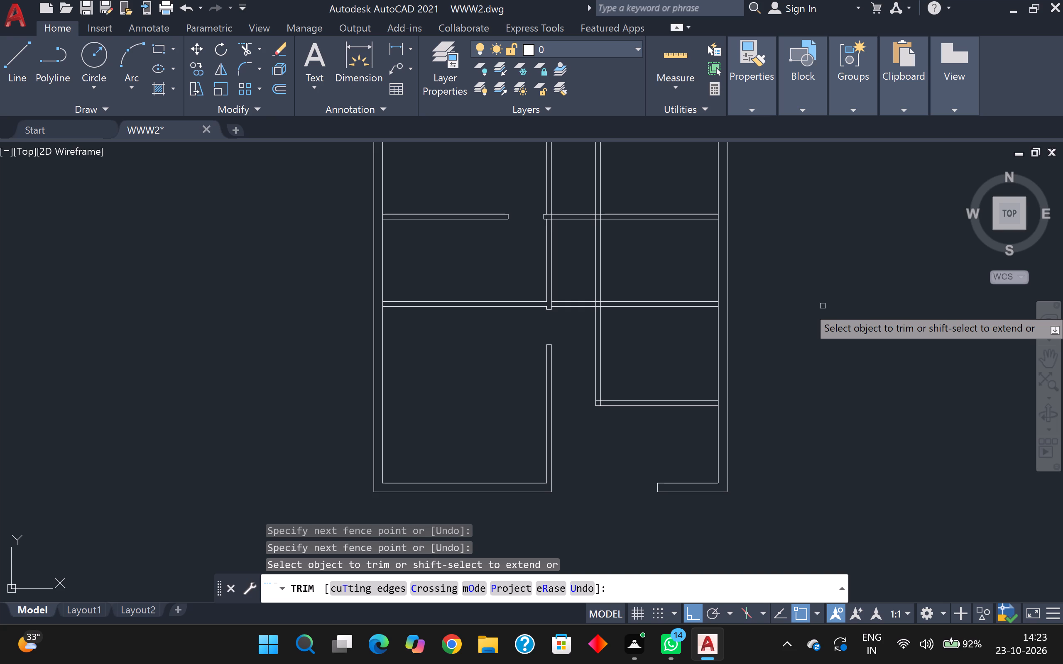
scroll(821, 306, "down", 2)
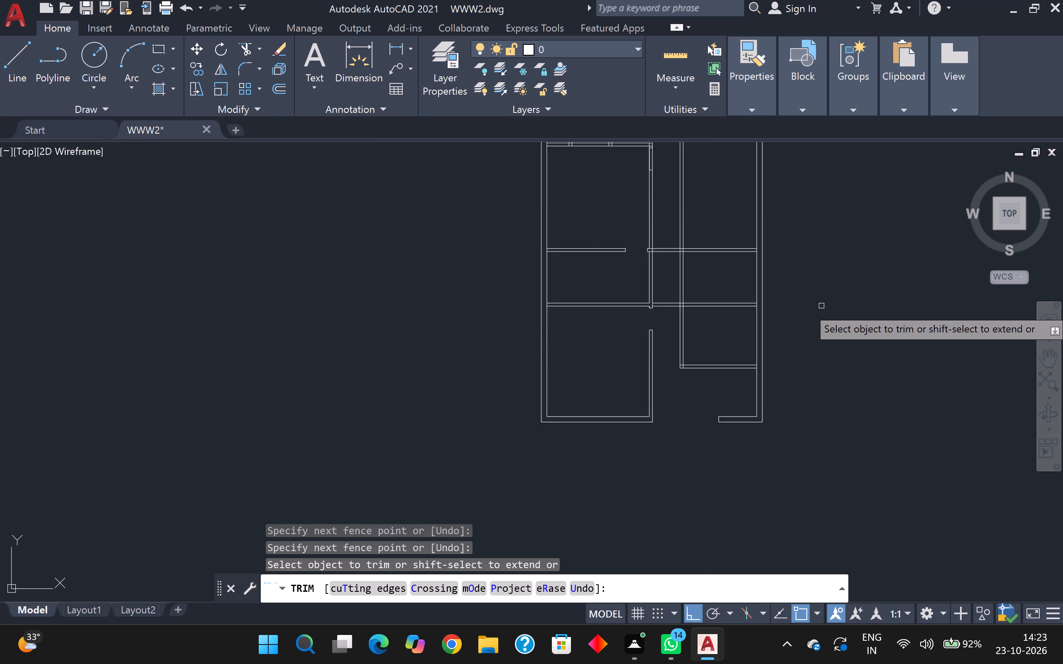
scroll(821, 307, "down", 3)
Trim the right outer wall's inner line between the two faces of the lowest horizontal partition on the right side.
scroll(821, 322, "up", 5)
middle_click_drag(820, 322, 820, 383)
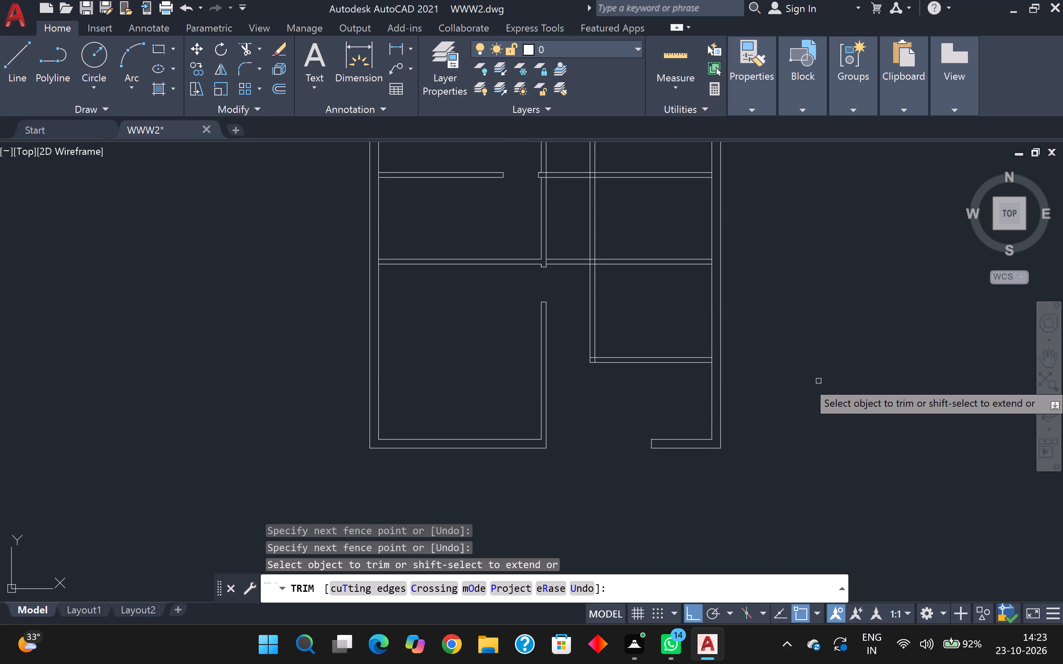
scroll(711, 354, "up", 3)
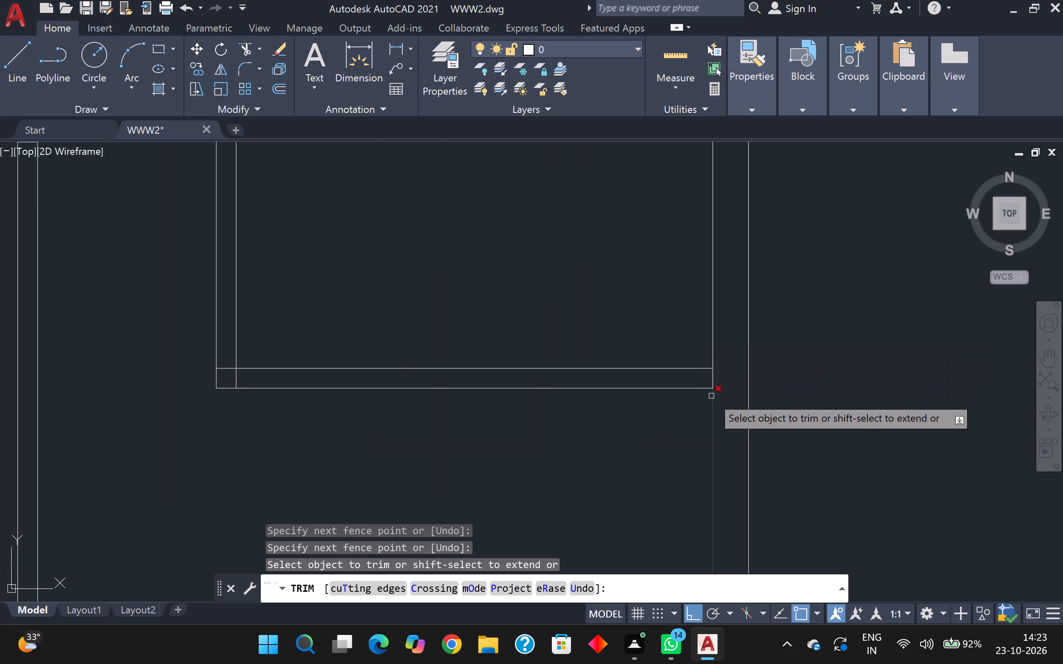
scroll(711, 396, "up", 3)
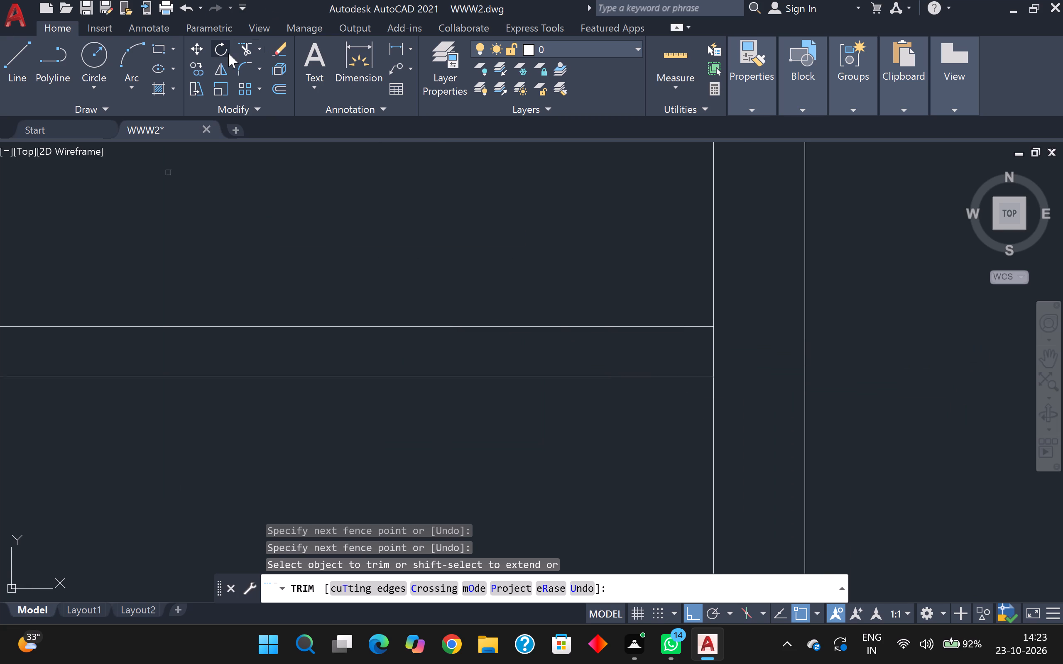
left_click(244, 49)
scroll(673, 347, "up", 1)
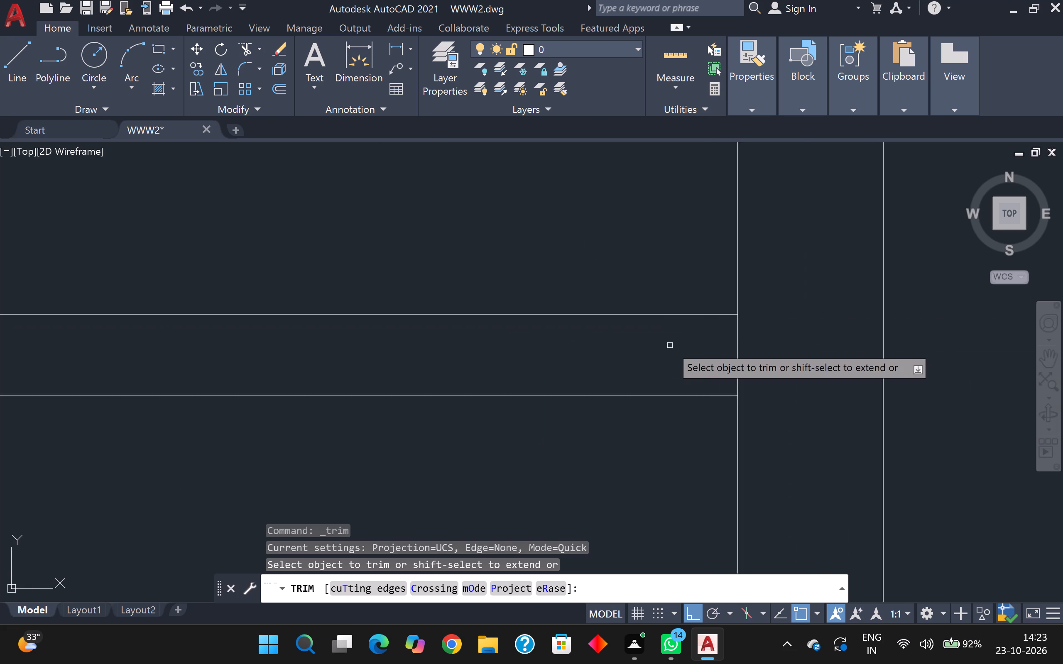
scroll(670, 345, "up", 1)
scroll(706, 331, "up", 1)
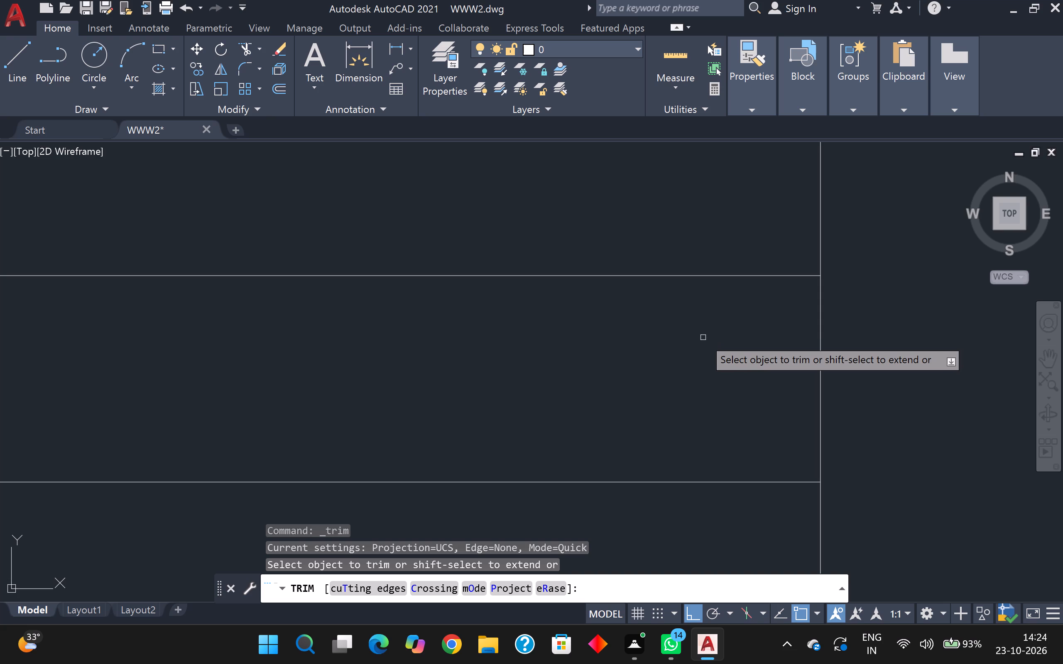
scroll(754, 317, "down", 4)
scroll(772, 324, "up", 3)
left_click(774, 325)
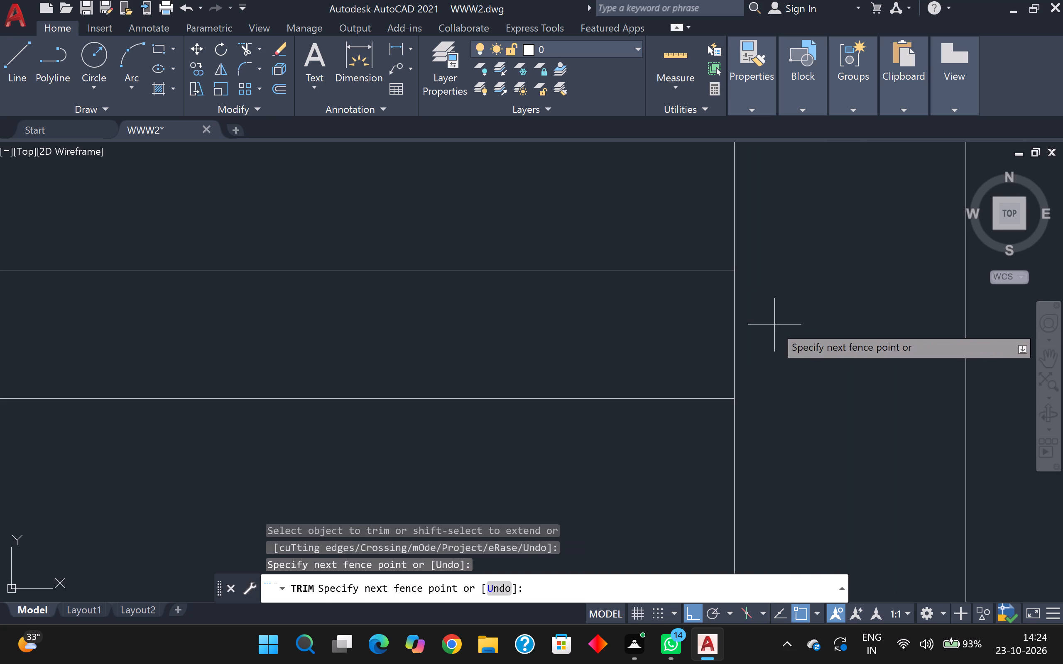
left_click(683, 344)
Trim the overlapping lines inside the corner where the right-hand vertical partition meets the lowest horizontal partition.
scroll(683, 340, "up", 1)
scroll(683, 340, "down", 6)
middle_click_drag(778, 320, 794, 308)
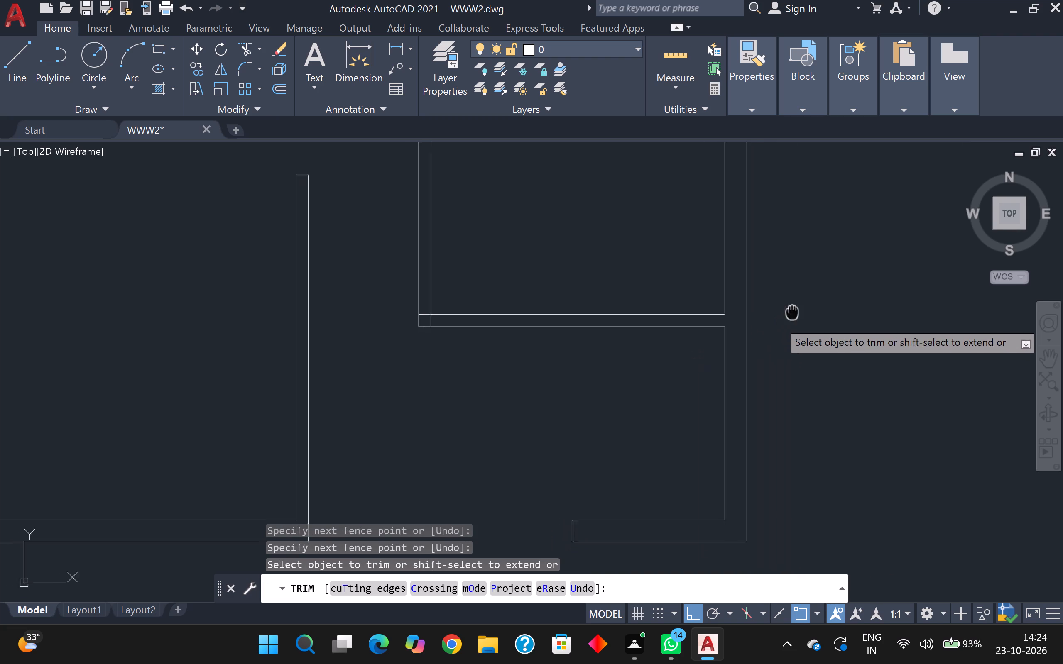
middle_click_drag(794, 308, 837, 241)
scroll(505, 261, "up", 2)
middle_click_drag(505, 261, 633, 339)
scroll(631, 339, "down", 1)
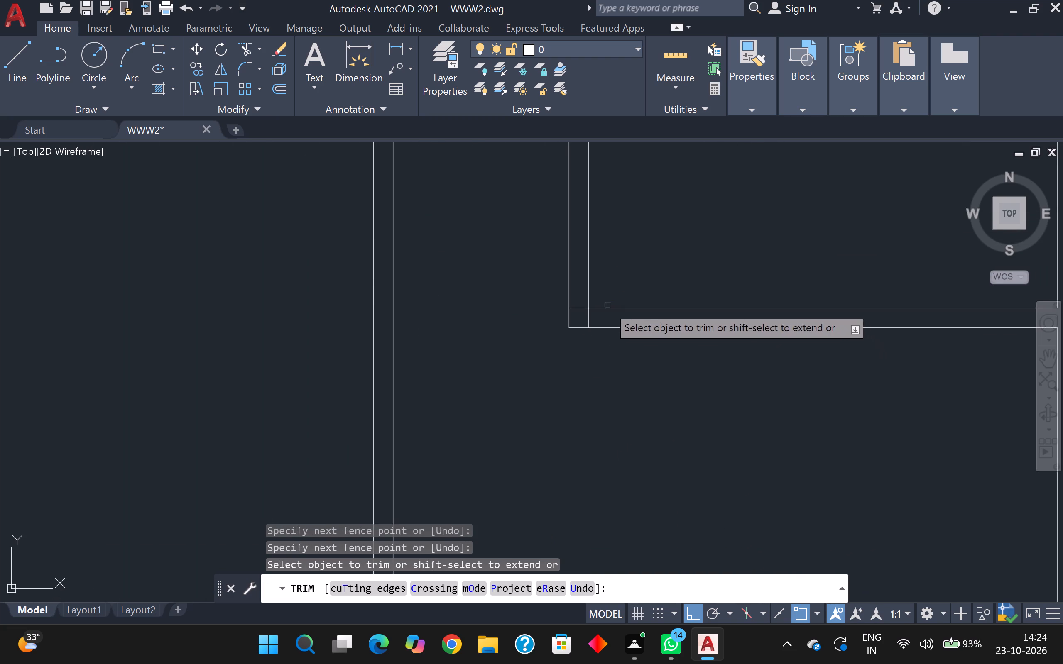
scroll(597, 312, "up", 3)
scroll(492, 293, "up", 3)
left_click(512, 285)
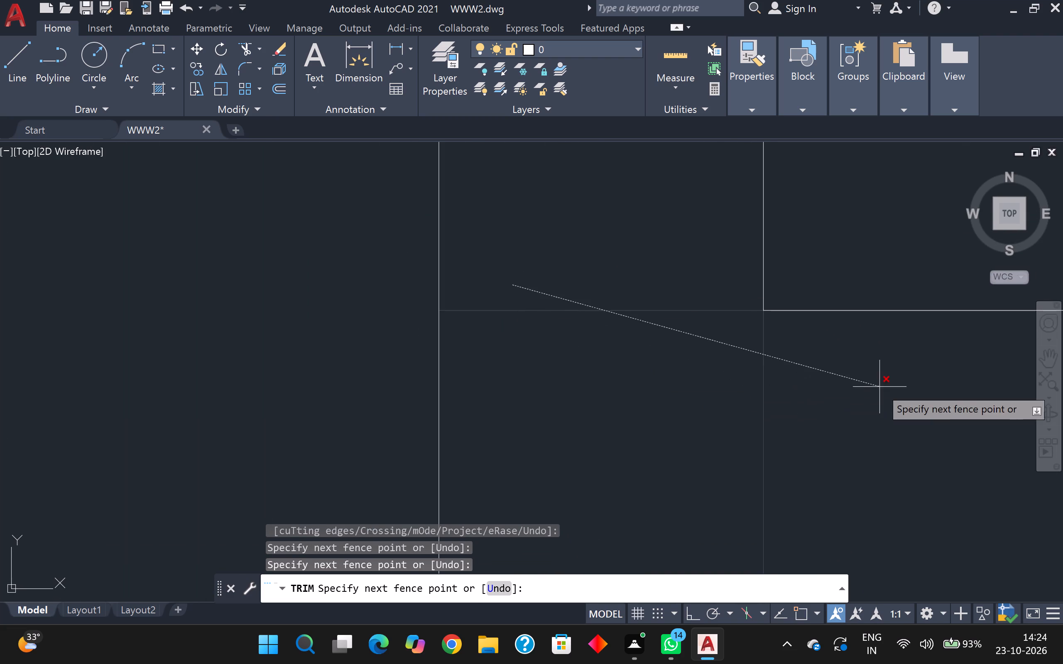
left_click(850, 404)
Examine the lower rooms and the bottom-wall opening in the trimmed plan.
scroll(843, 395, "down", 8)
middle_click_drag(863, 353, 670, 447)
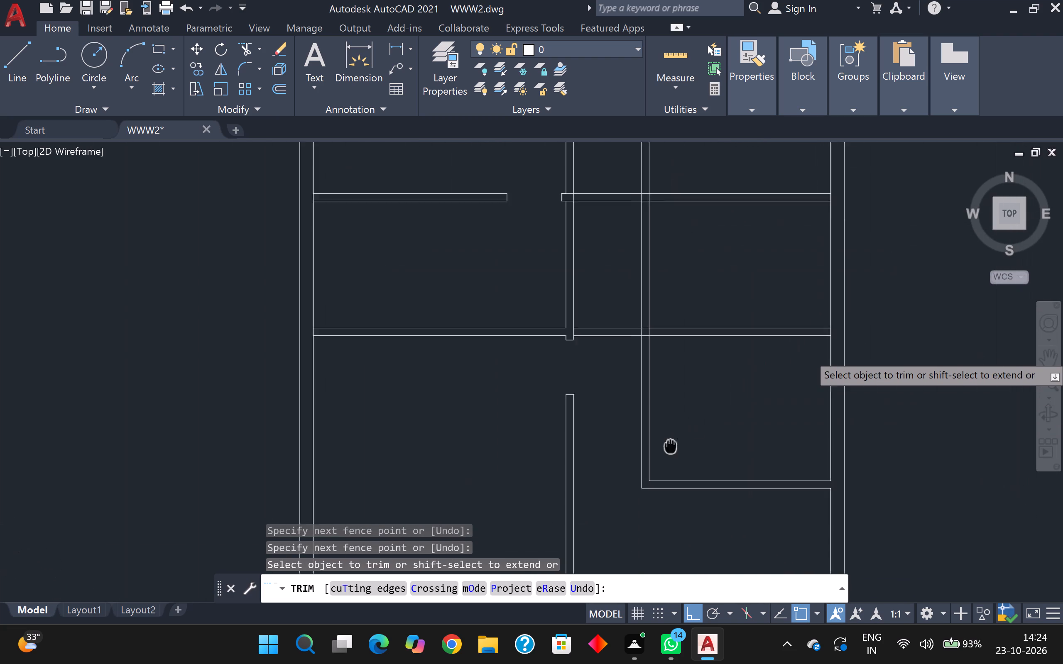
middle_click_drag(670, 447, 635, 417)
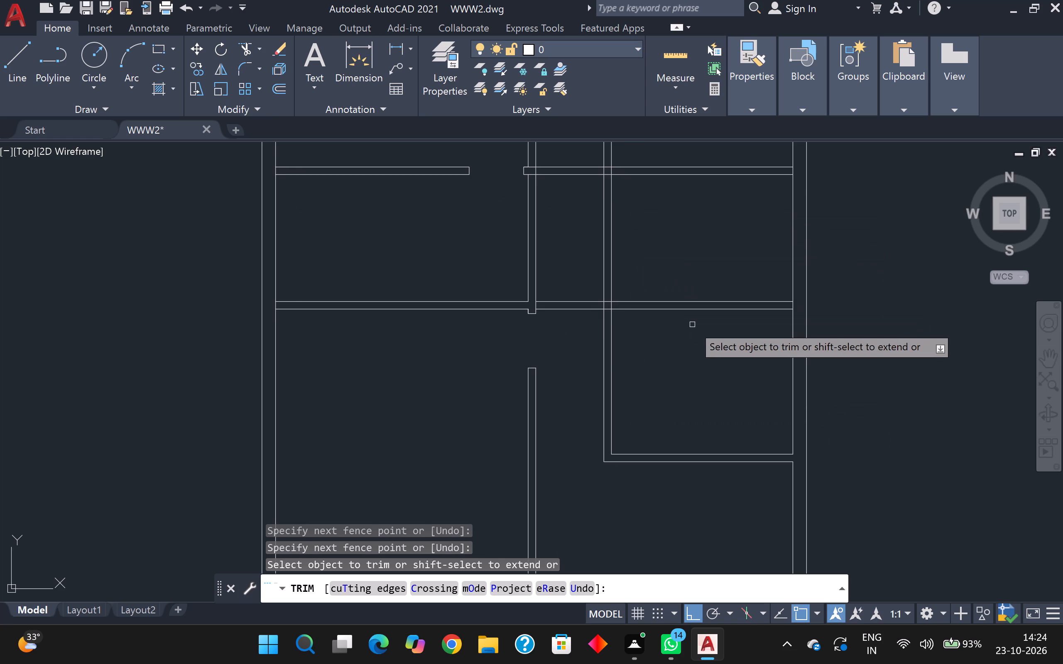
scroll(703, 337, "down", 3)
middle_click_drag(749, 366, 755, 343)
scroll(751, 365, "up", 1)
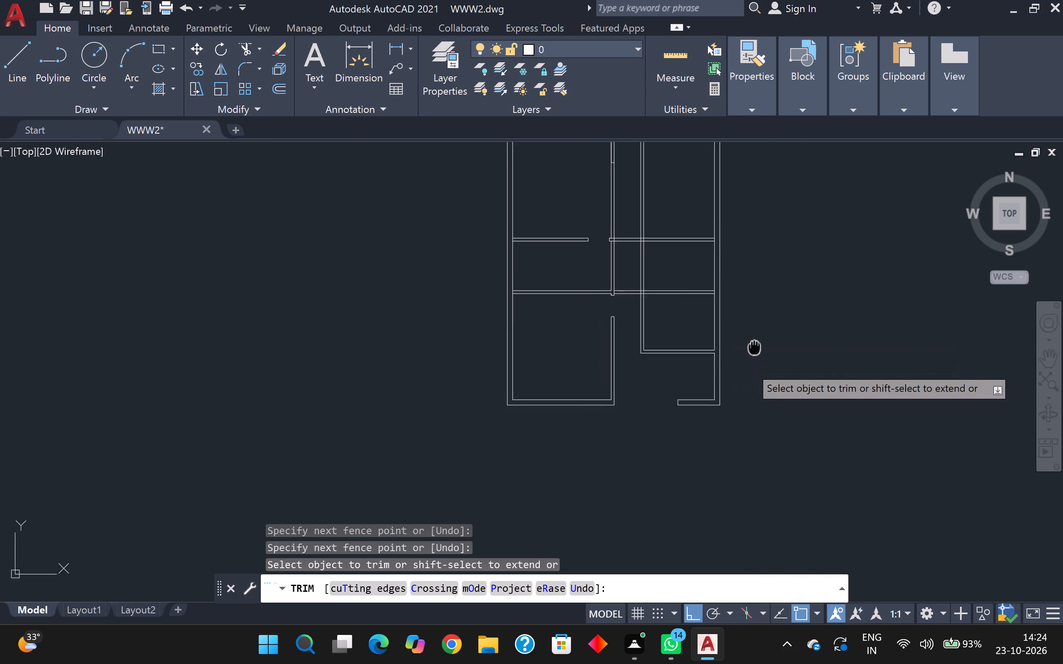
middle_click_drag(755, 343, 747, 247)
scroll(730, 343, "up", 2)
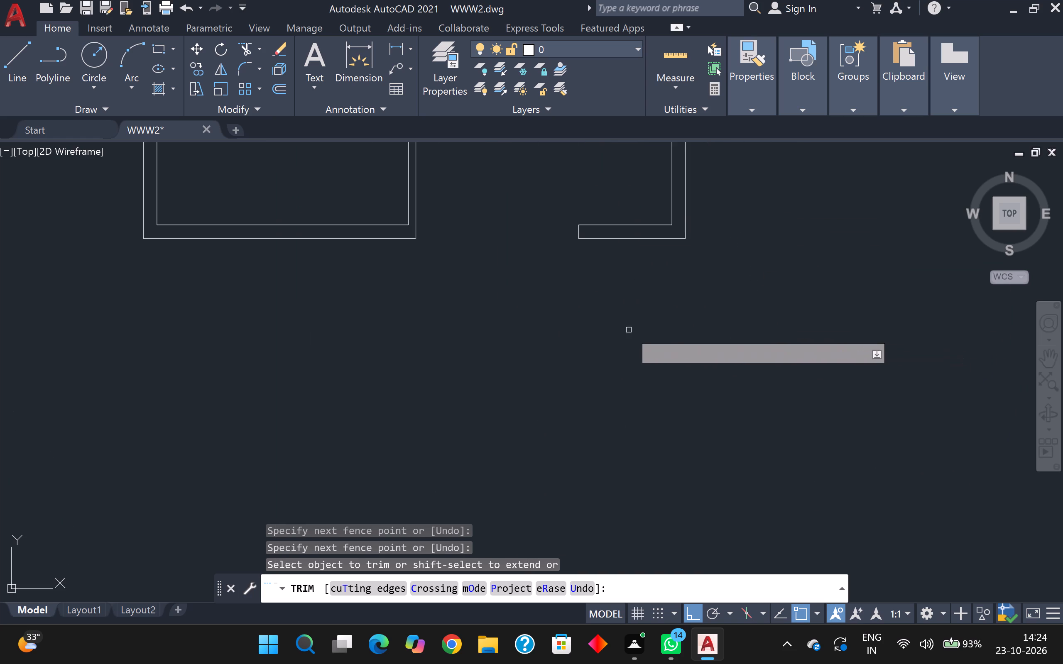
scroll(620, 327, "up", 2)
middle_click_drag(607, 322, 659, 396)
scroll(656, 392, "down", 3)
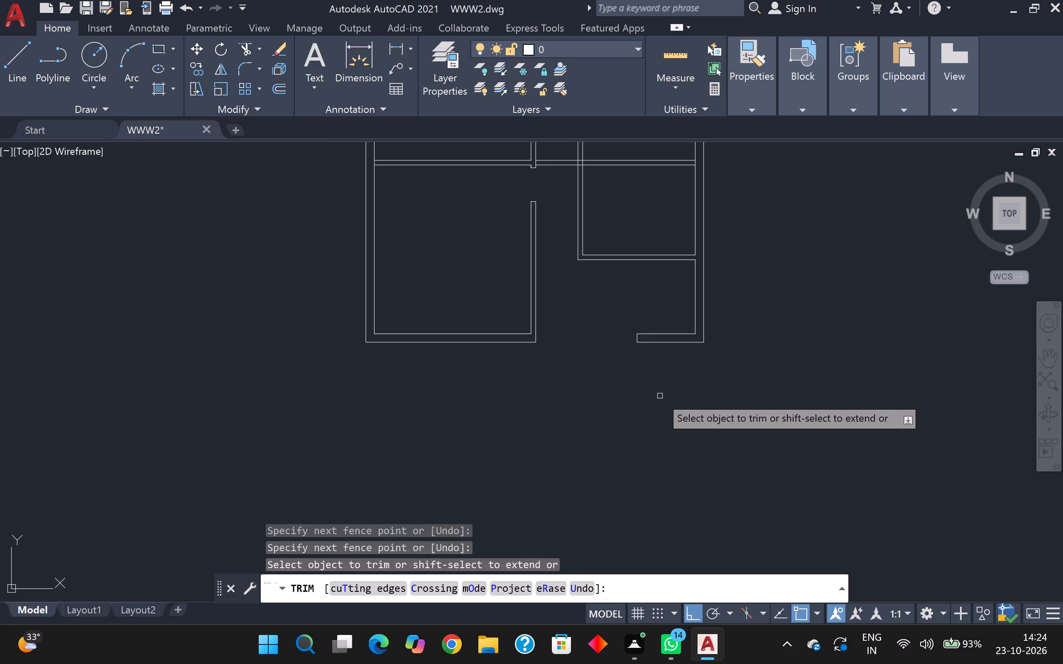
Outline the bottom-wall opening with lines: 9' along the inner side, down the partition face, back along the outer side, and up the jamb.
key("l")
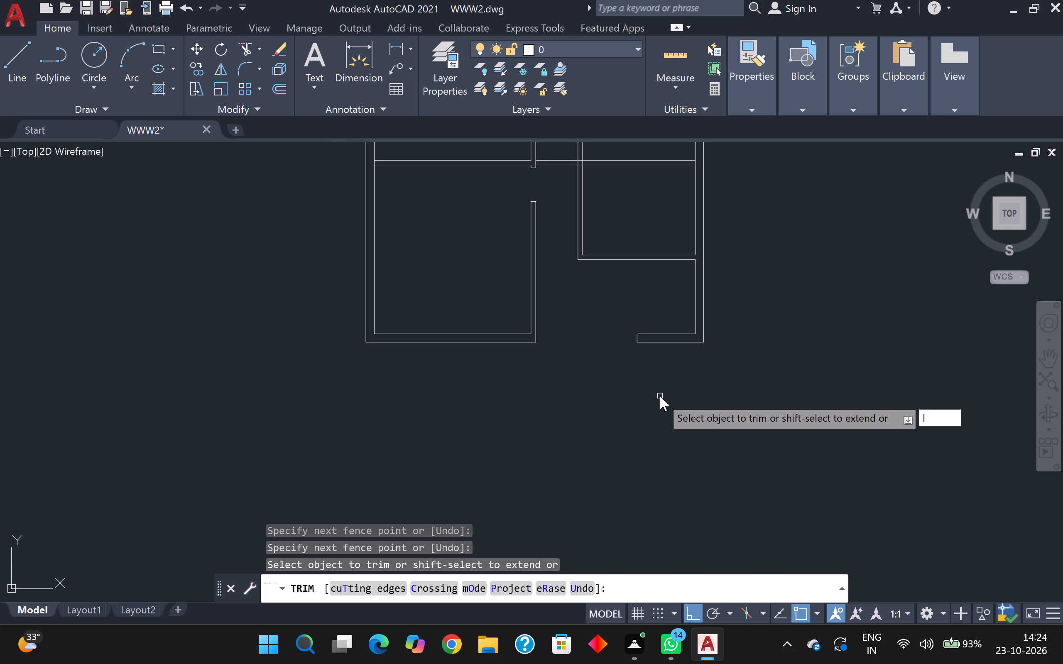
key("Escape")
key("l")
key("Return")
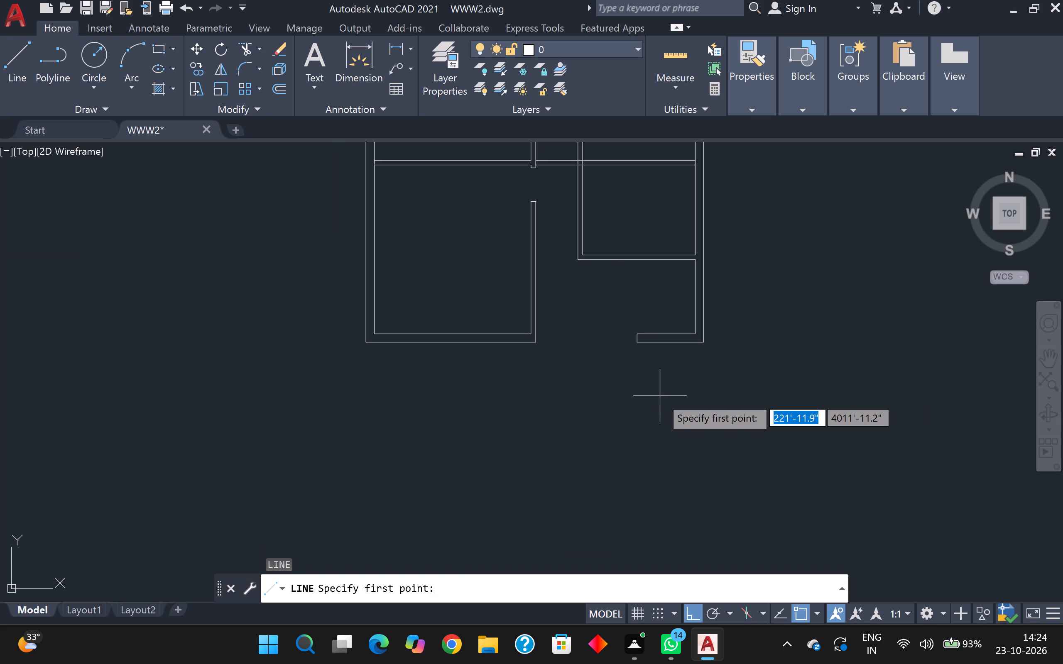
scroll(631, 385, "up", 2)
scroll(510, 324, "down", 3)
middle_click_drag(510, 323, 580, 350)
scroll(572, 342, "up", 2)
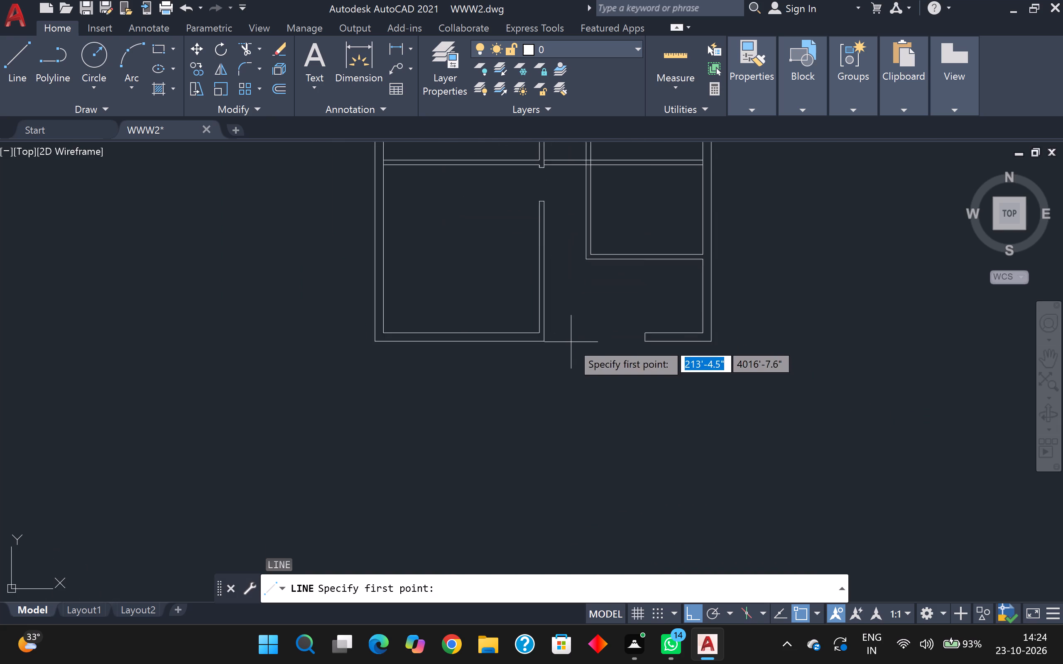
scroll(570, 342, "up", 1)
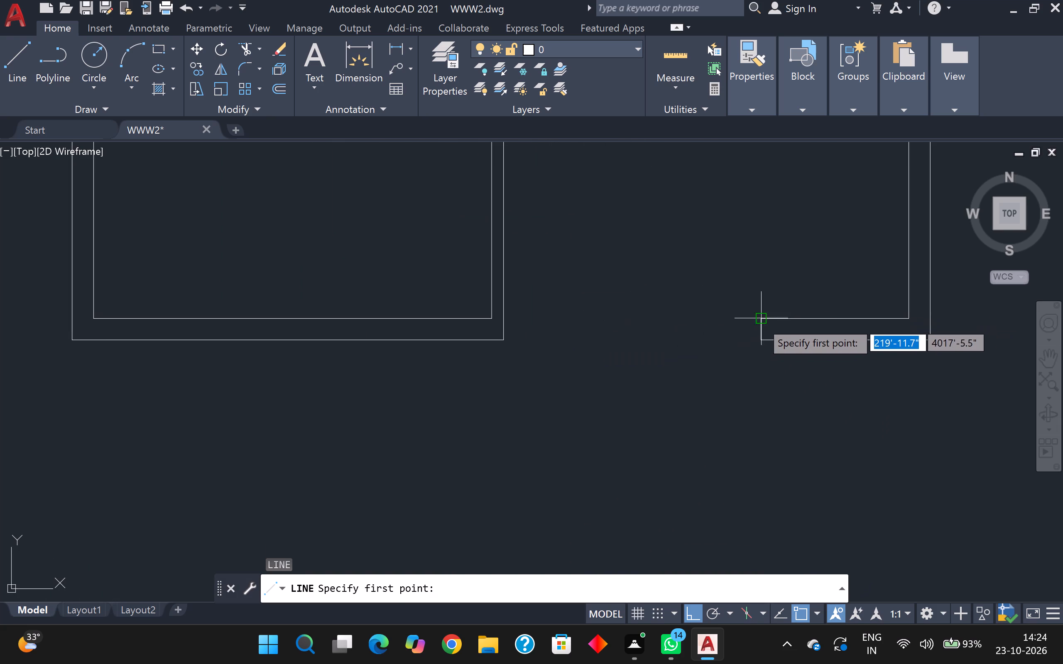
left_click(763, 318)
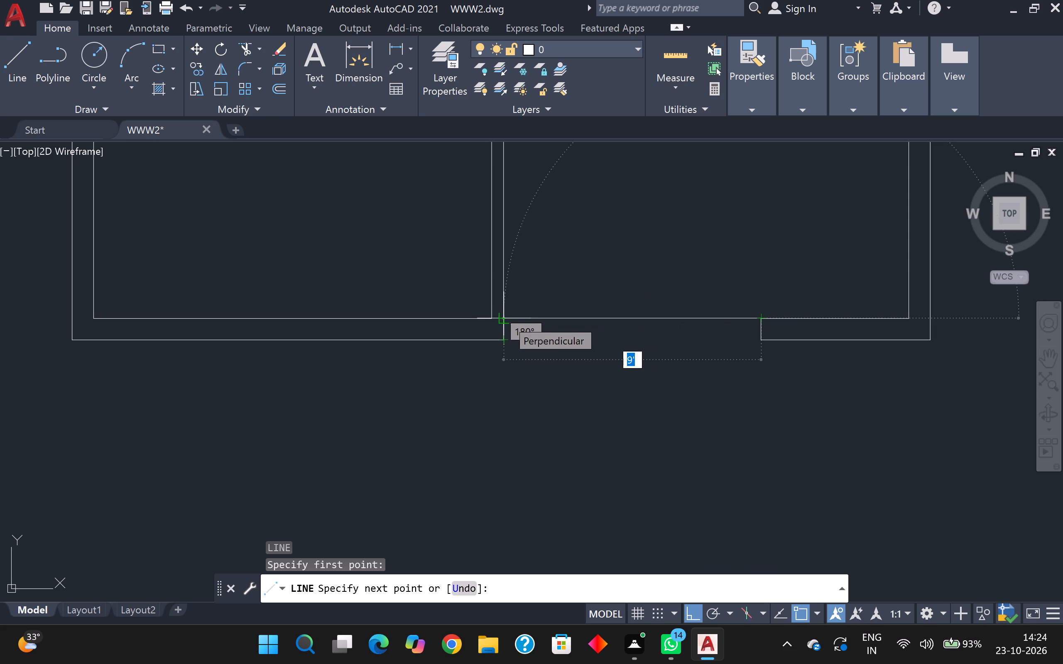
left_click(505, 320)
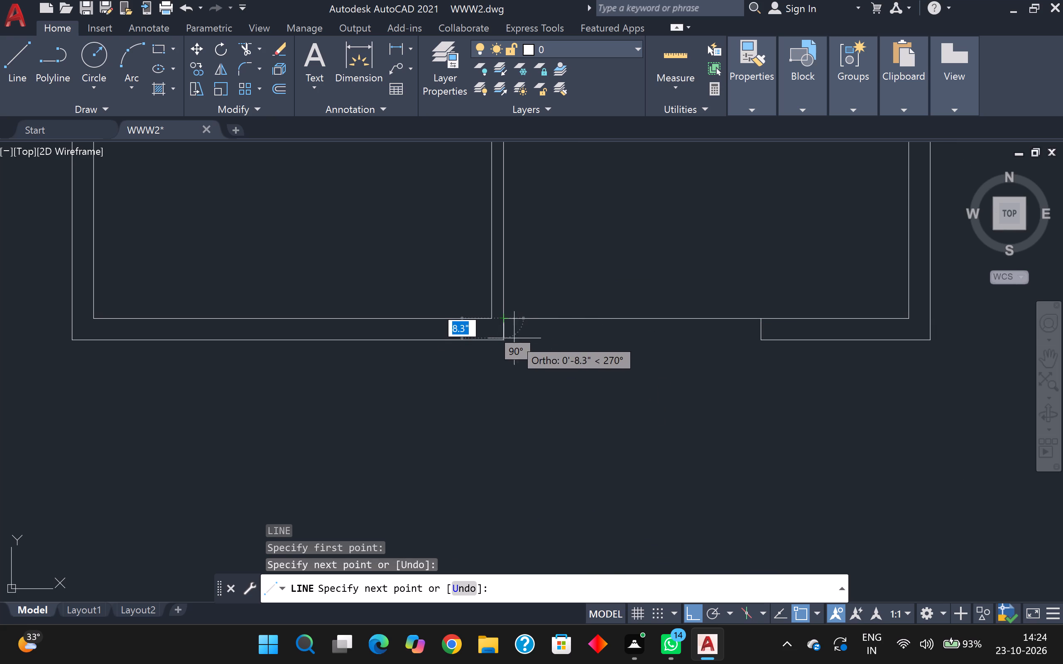
left_click(509, 338)
scroll(620, 338, "up", 2)
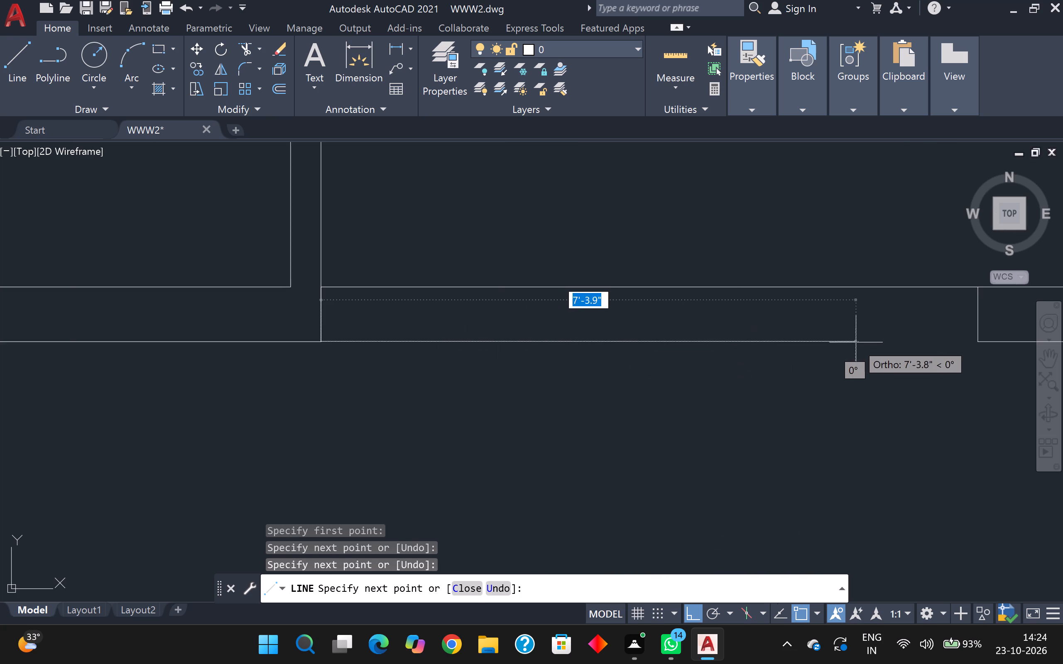
scroll(894, 352, "down", 1)
left_click(941, 342)
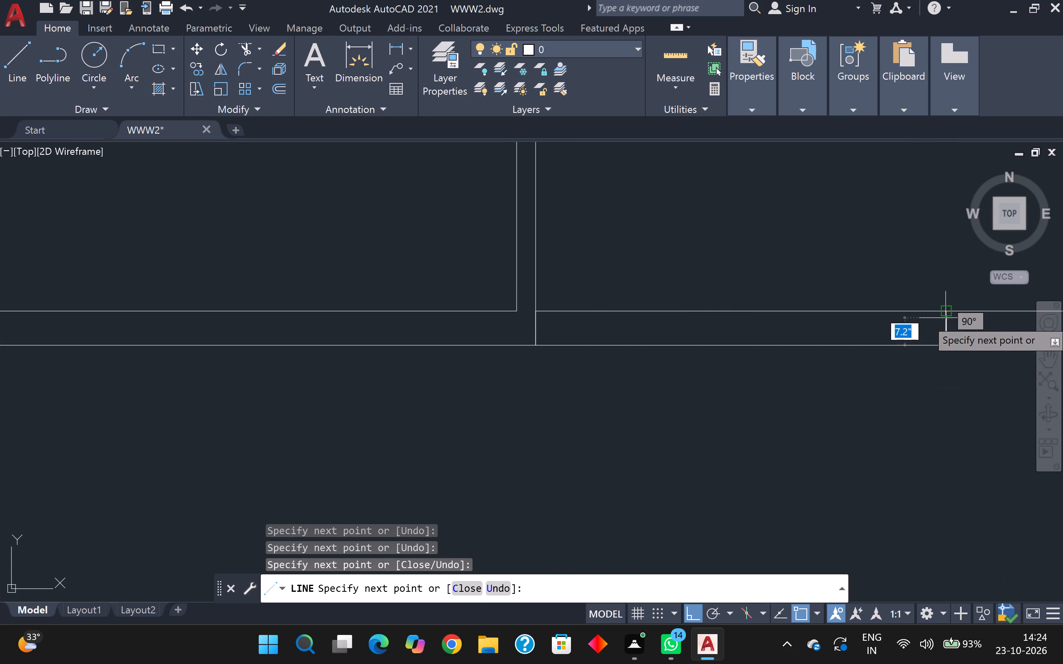
left_click(946, 315)
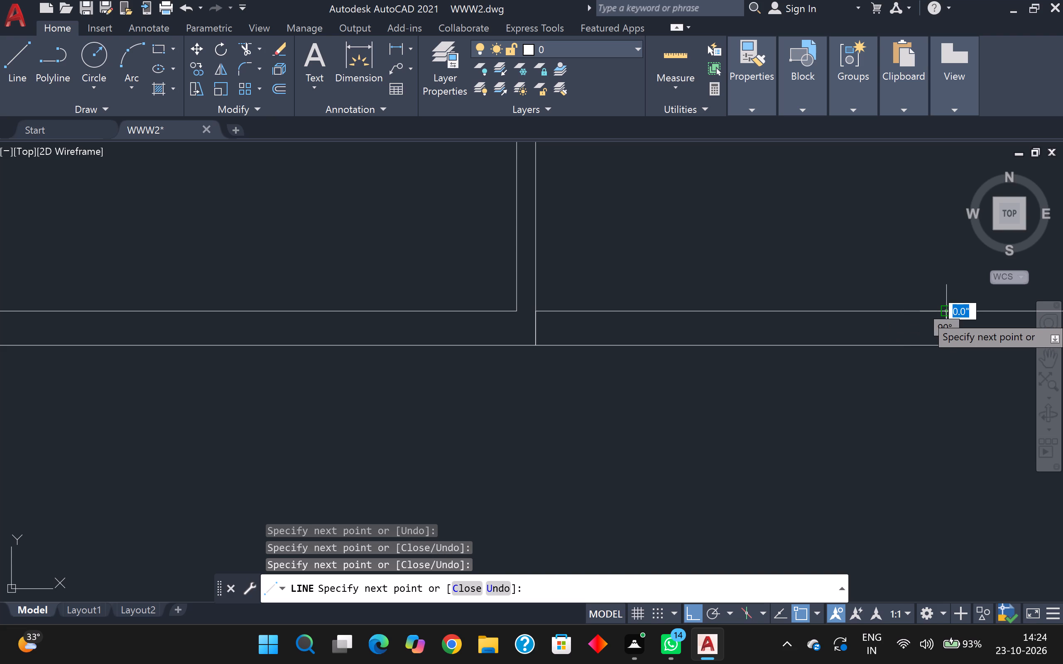
key("Escape")
Draw a 9' horizontal centre line across the bottom-wall opening, from the right jamb's midpoint to the opposite end line's midpoint.
key("l")
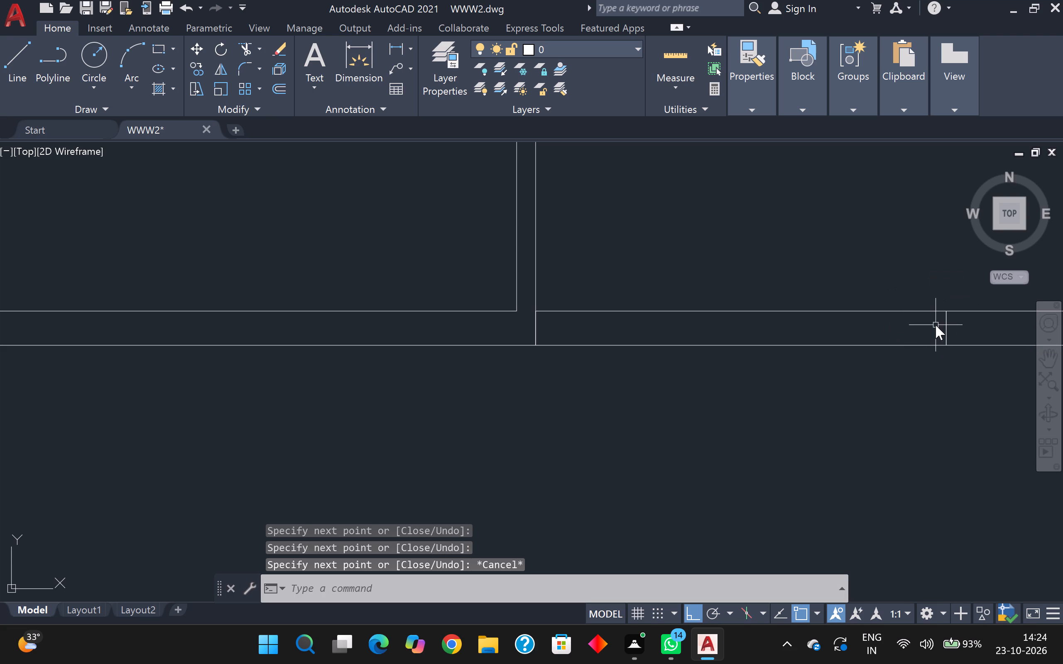
key("Return")
left_click(949, 330)
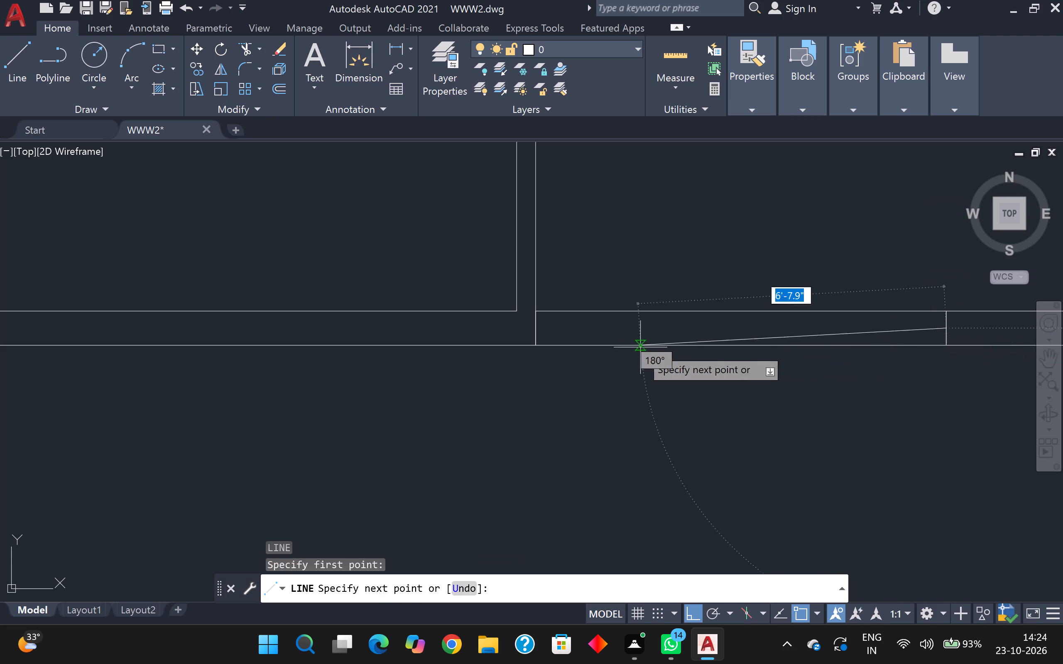
scroll(537, 329, "up", 2)
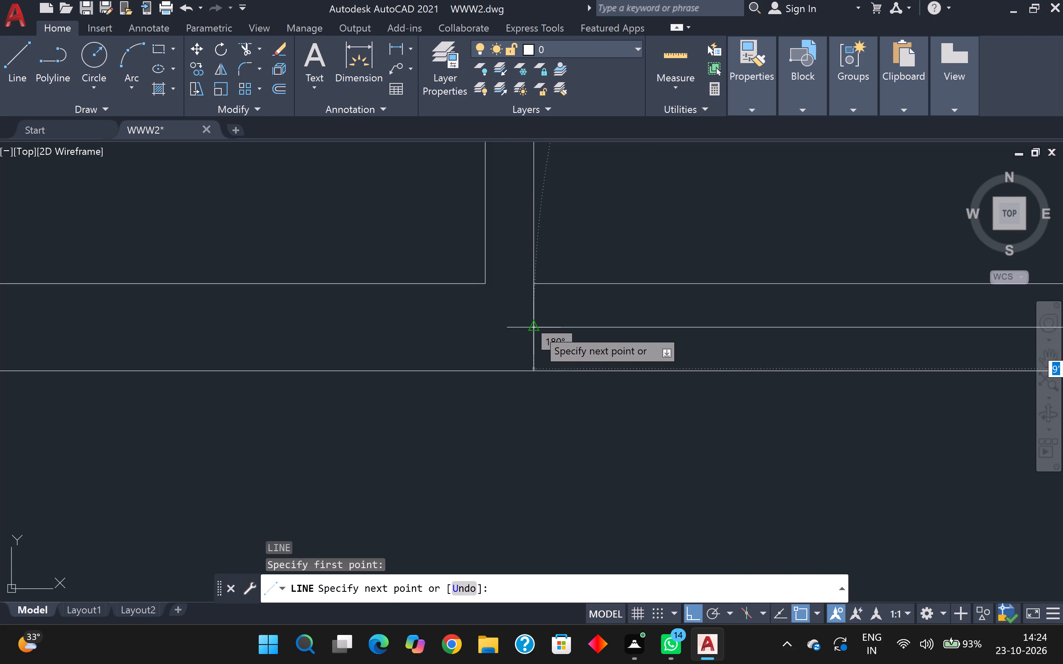
scroll(537, 329, "up", 1)
left_click(537, 329)
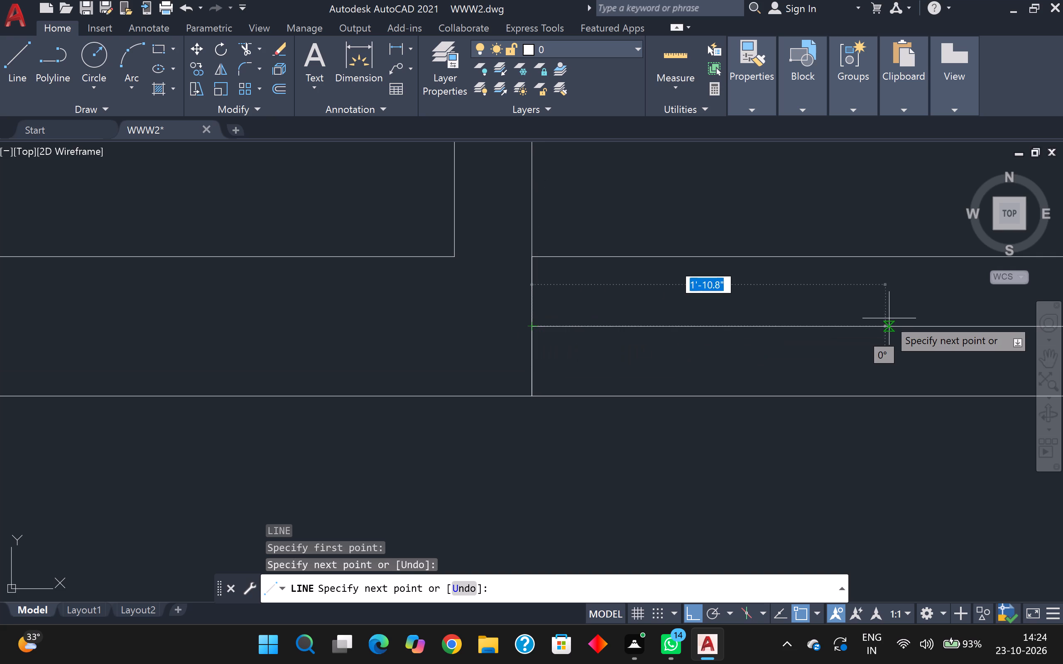
scroll(891, 318, "down", 3)
key("Escape")
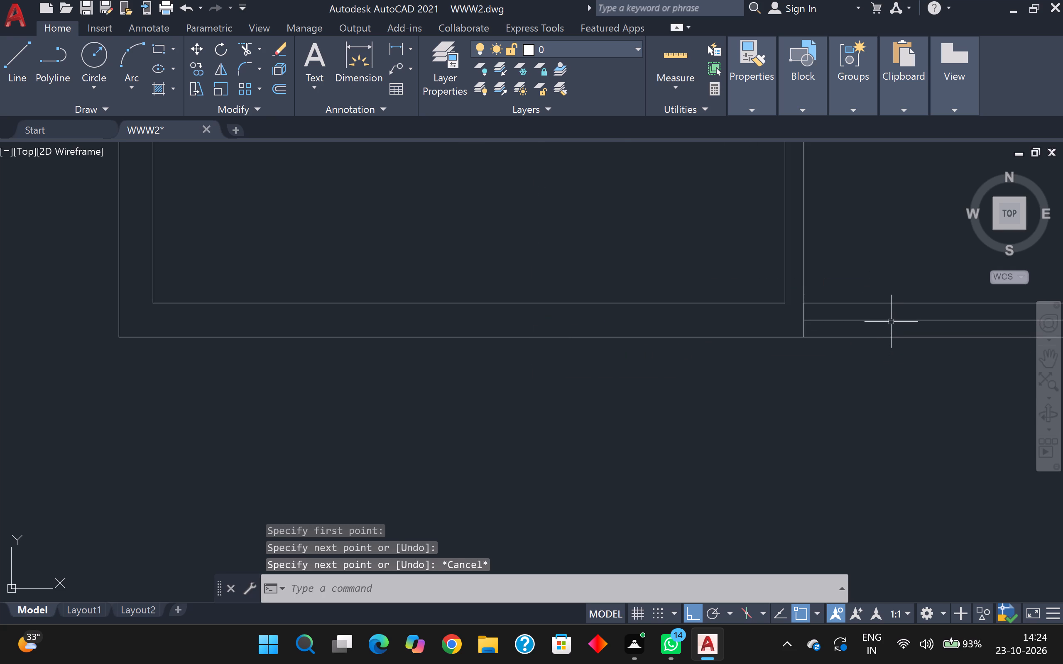
Draw a vertical line across the bottom-wall opening, from the midpoint of its inner line to the midpoint of its outer line.
key("l")
key("Return")
scroll(940, 308, "down", 2)
middle_click_drag(941, 302, 838, 278)
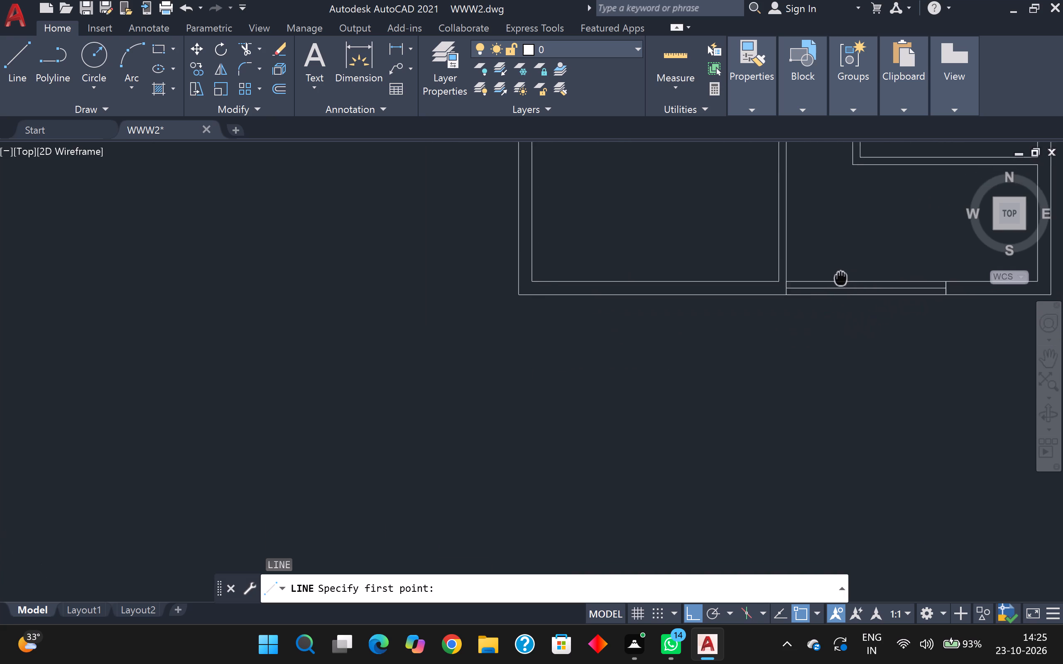
middle_click_drag(838, 278, 689, 310)
scroll(749, 325, "up", 2)
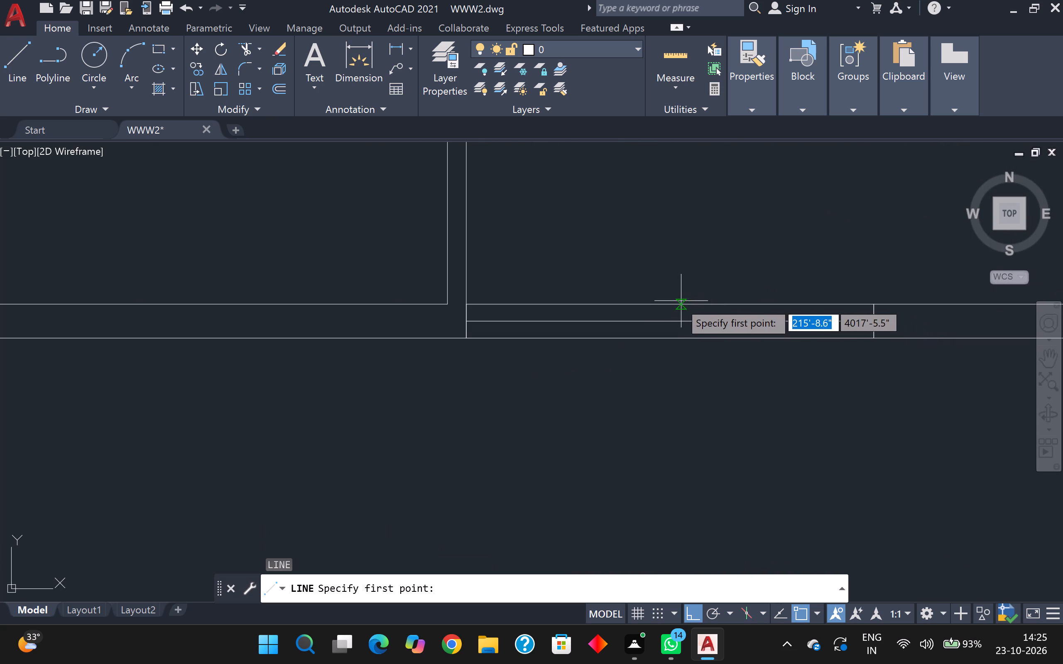
left_click(669, 305)
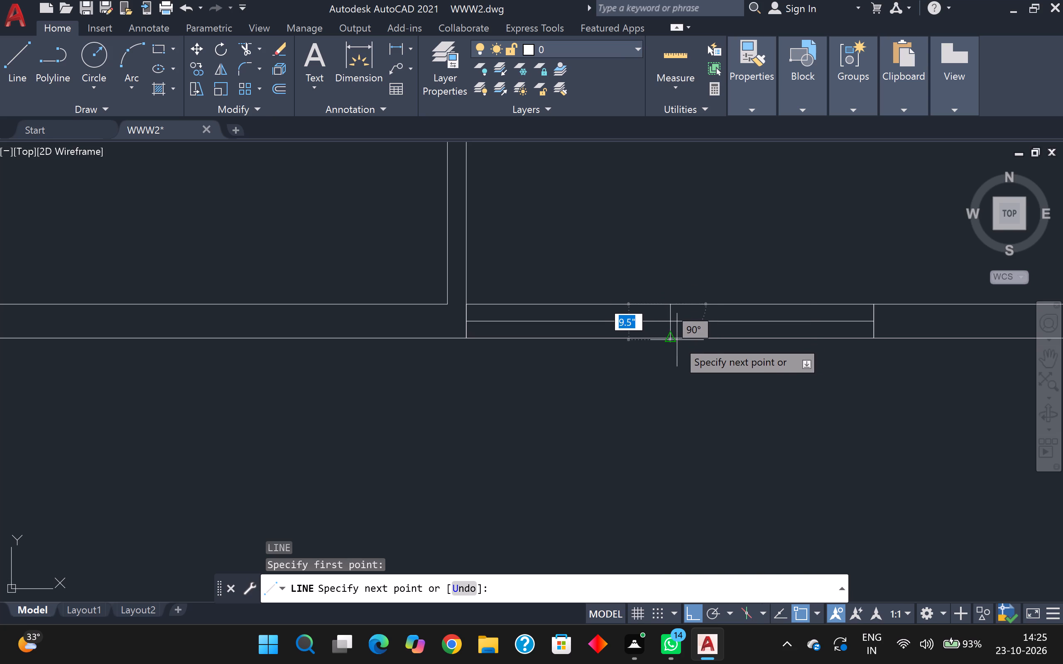
left_click(676, 340)
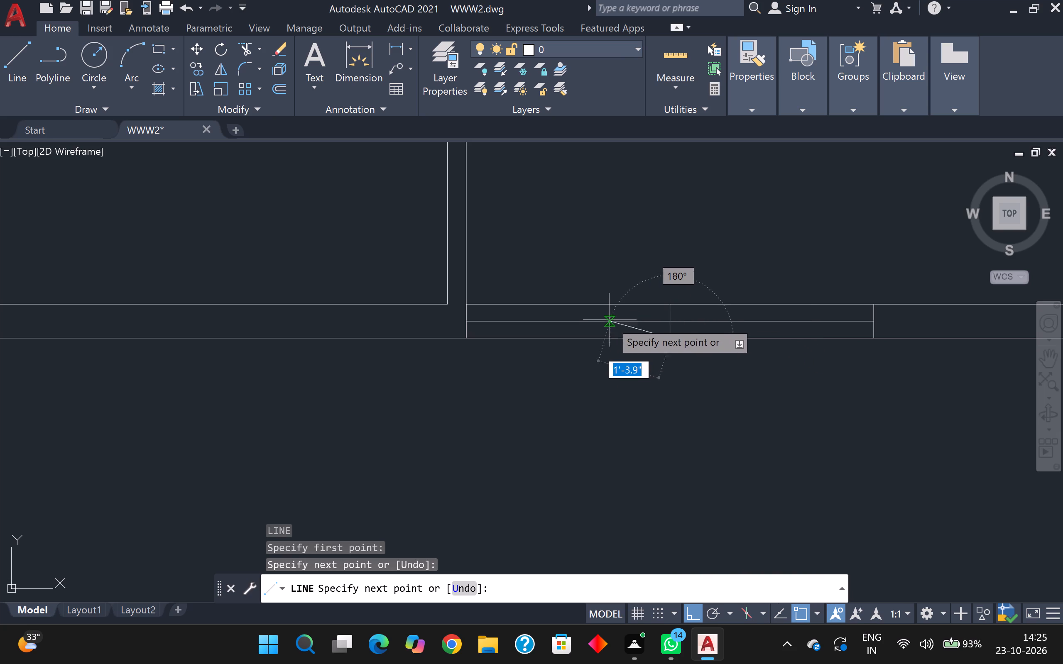
scroll(608, 317, "up", 5)
scroll(608, 315, "down", 6)
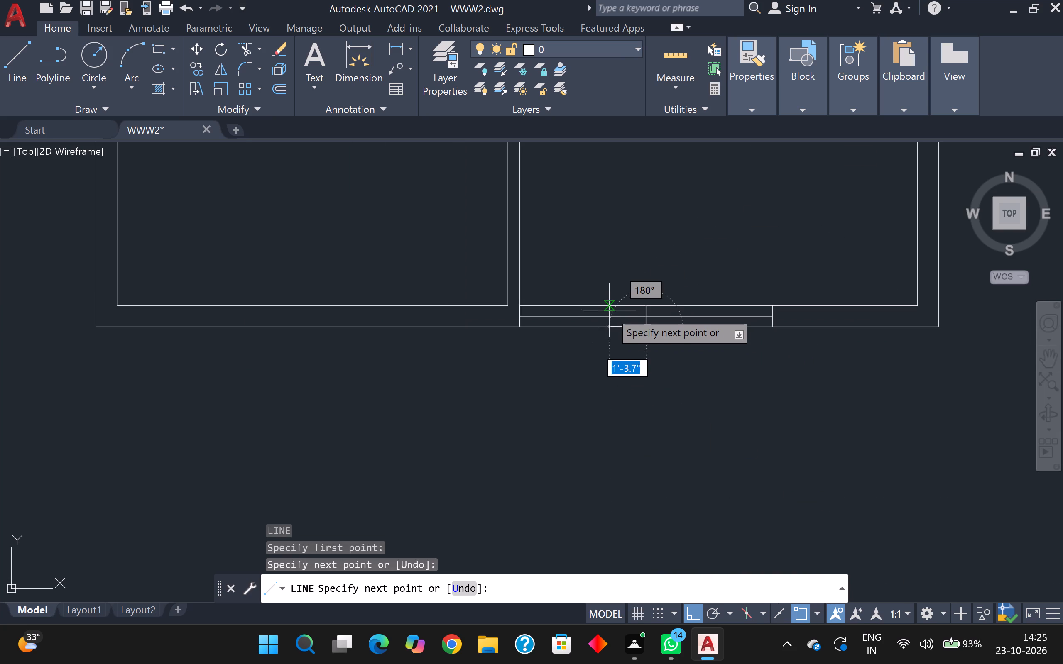
key("Escape")
Examine the lower rooms, partitions and the divided bottom-wall opening across the plan.
scroll(609, 311, "down", 6)
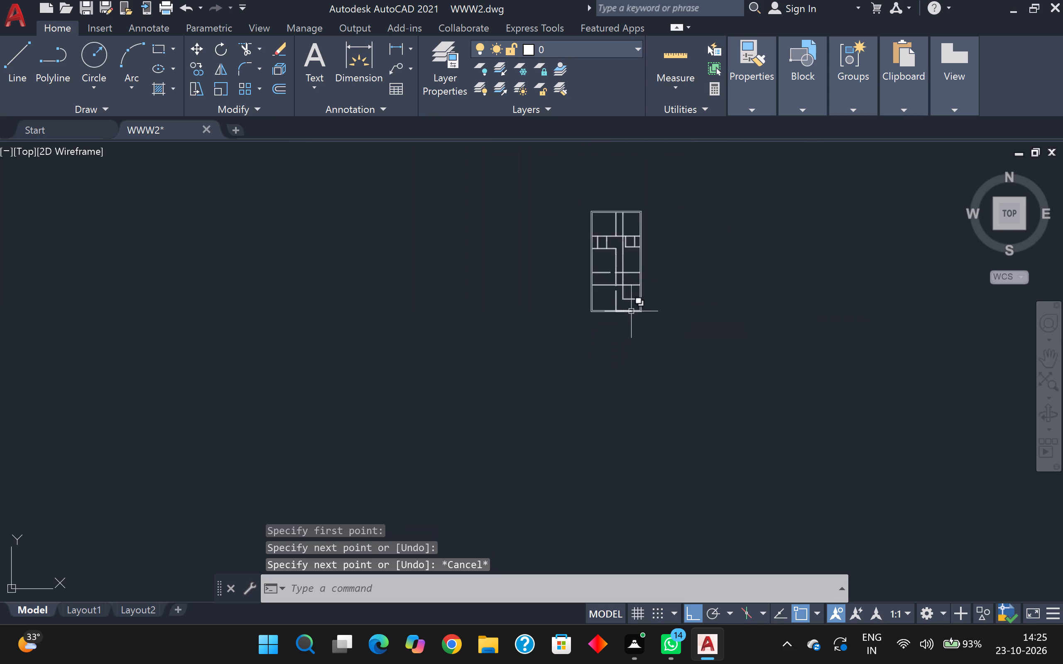
scroll(678, 351, "up", 3)
middle_click_drag(678, 347, 918, 424)
middle_click_drag(780, 298, 848, 400)
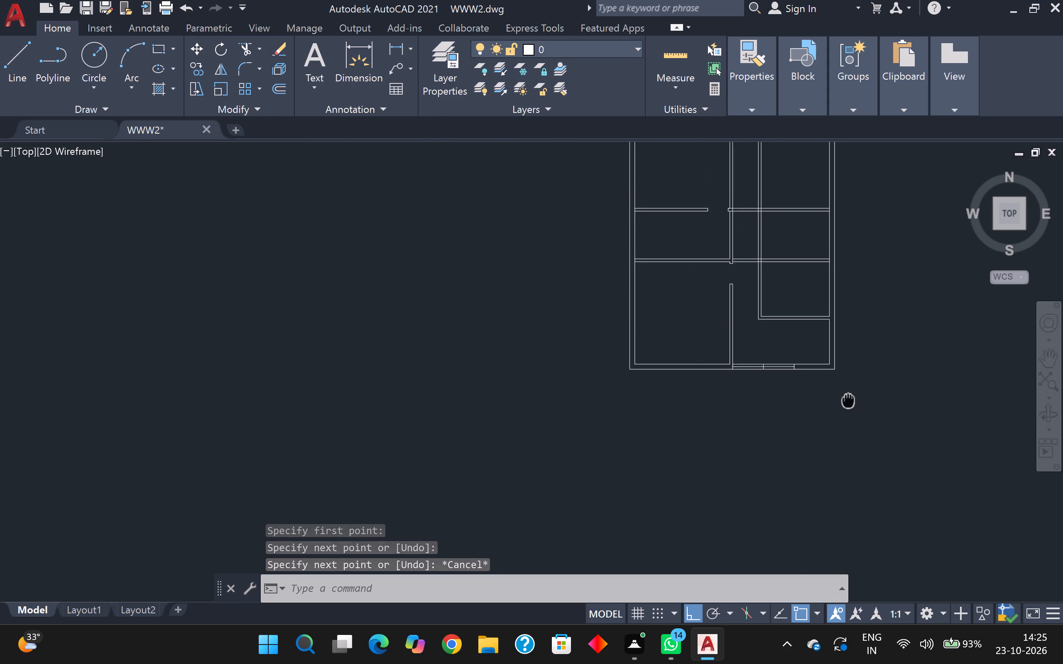
middle_click_drag(848, 400, 847, 402)
scroll(847, 402, "up", 1)
scroll(735, 308, "up", 2)
scroll(735, 308, "down", 3)
scroll(755, 247, "up", 2)
middle_click_drag(755, 248, 755, 251)
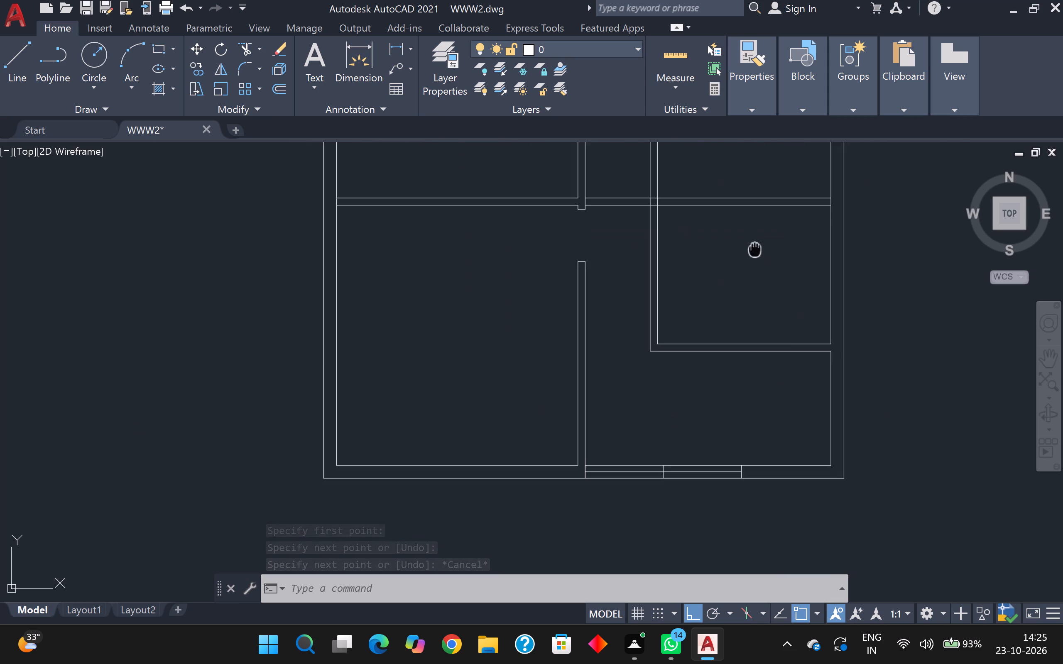
middle_click_drag(755, 251, 764, 385)
scroll(752, 306, "down", 3)
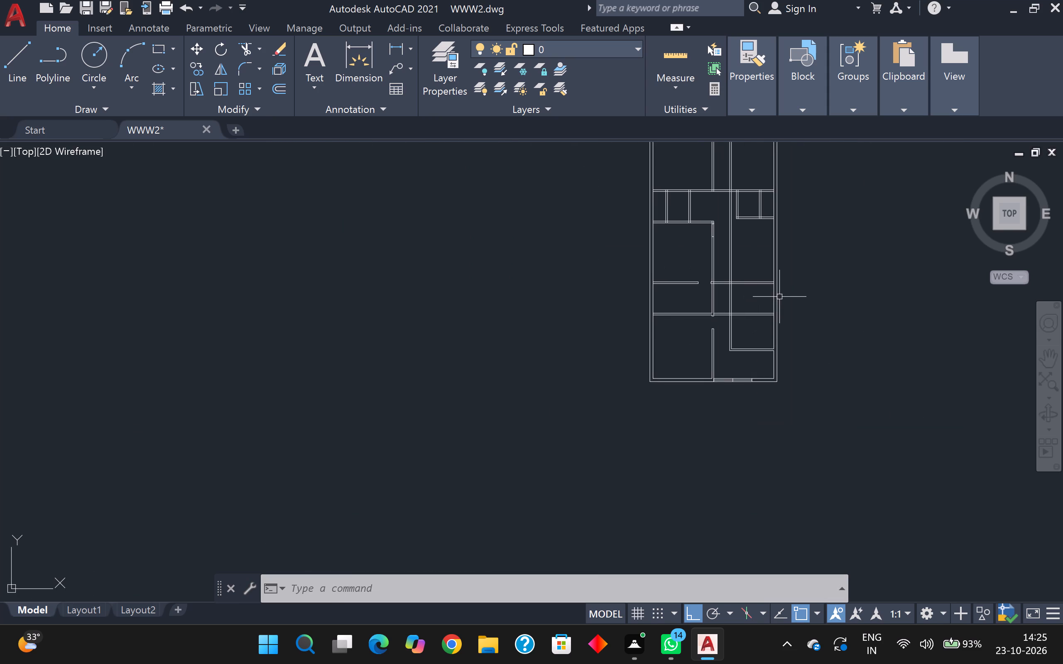
scroll(779, 297, "down", 3)
scroll(779, 297, "up", 4)
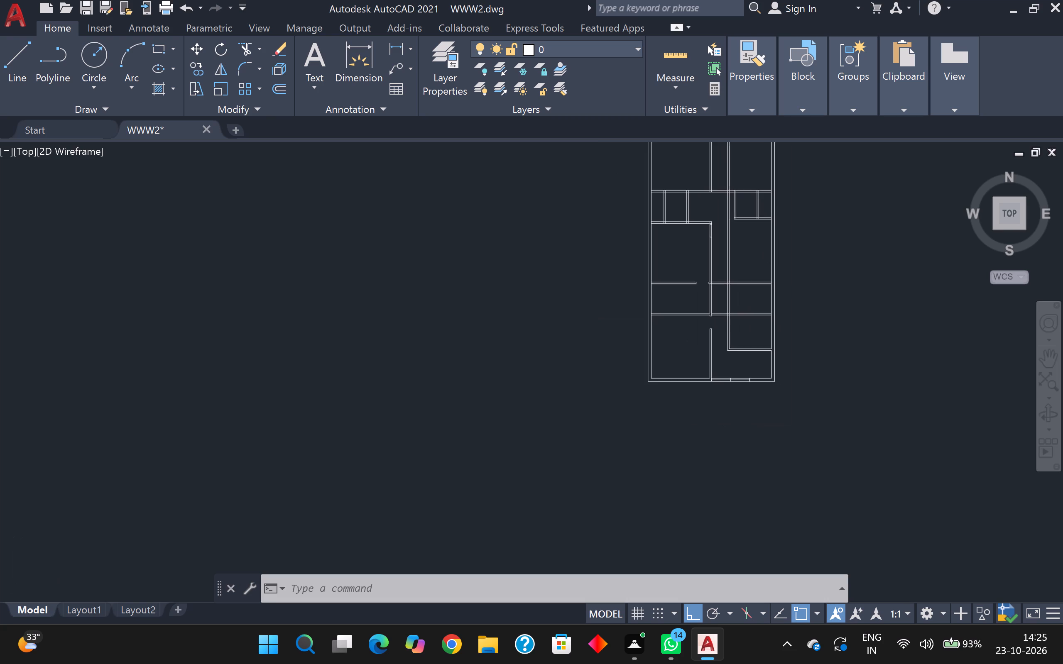
scroll(811, 381, "up", 1)
middle_click_drag(811, 381, 778, 349)
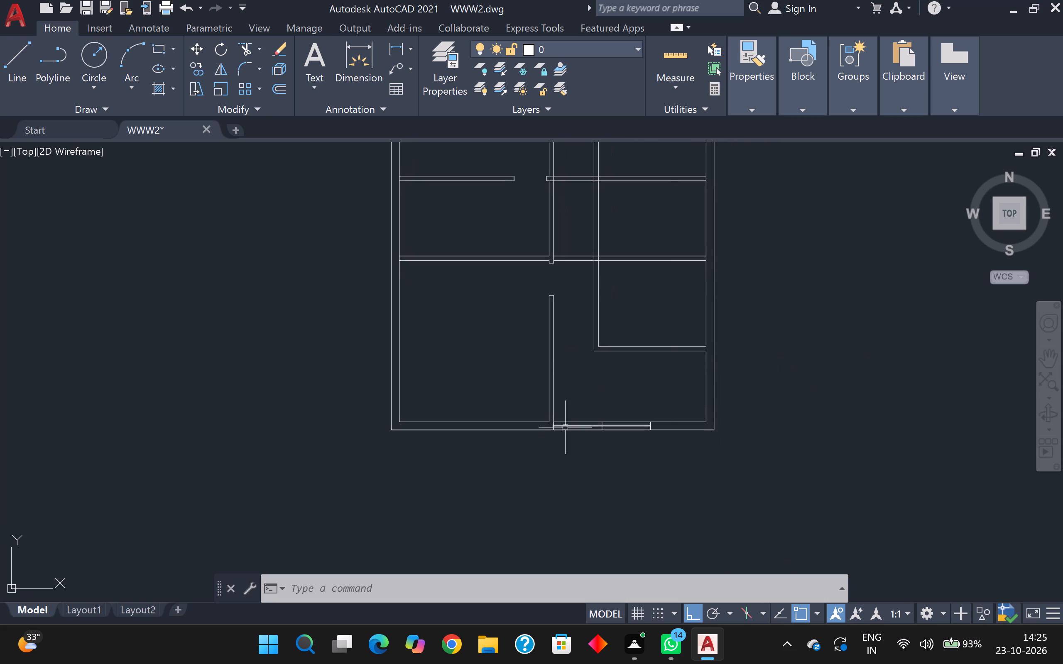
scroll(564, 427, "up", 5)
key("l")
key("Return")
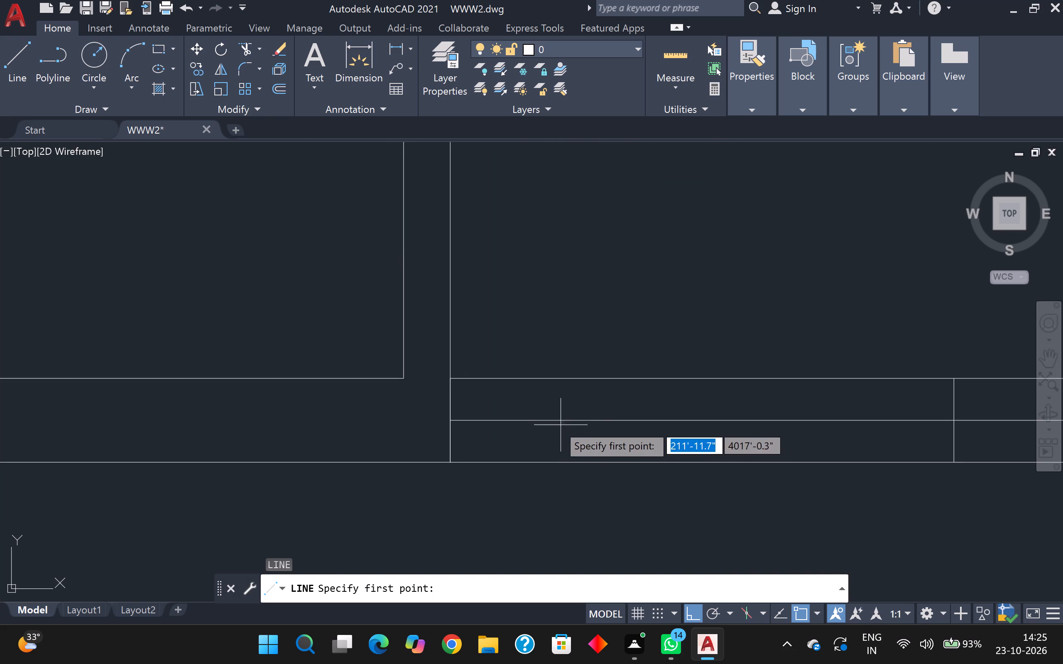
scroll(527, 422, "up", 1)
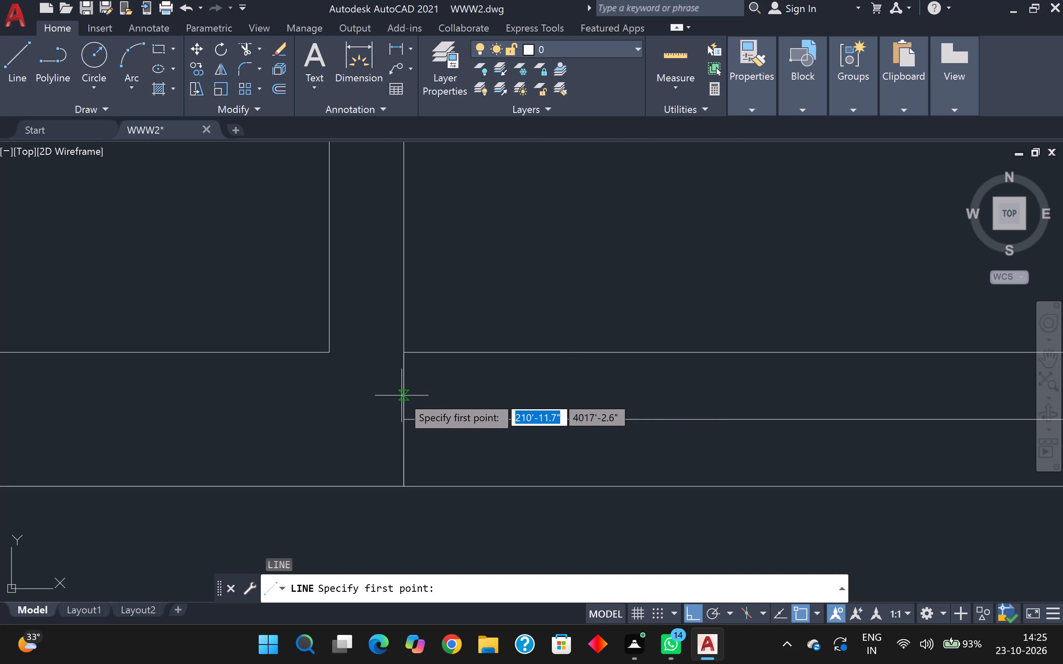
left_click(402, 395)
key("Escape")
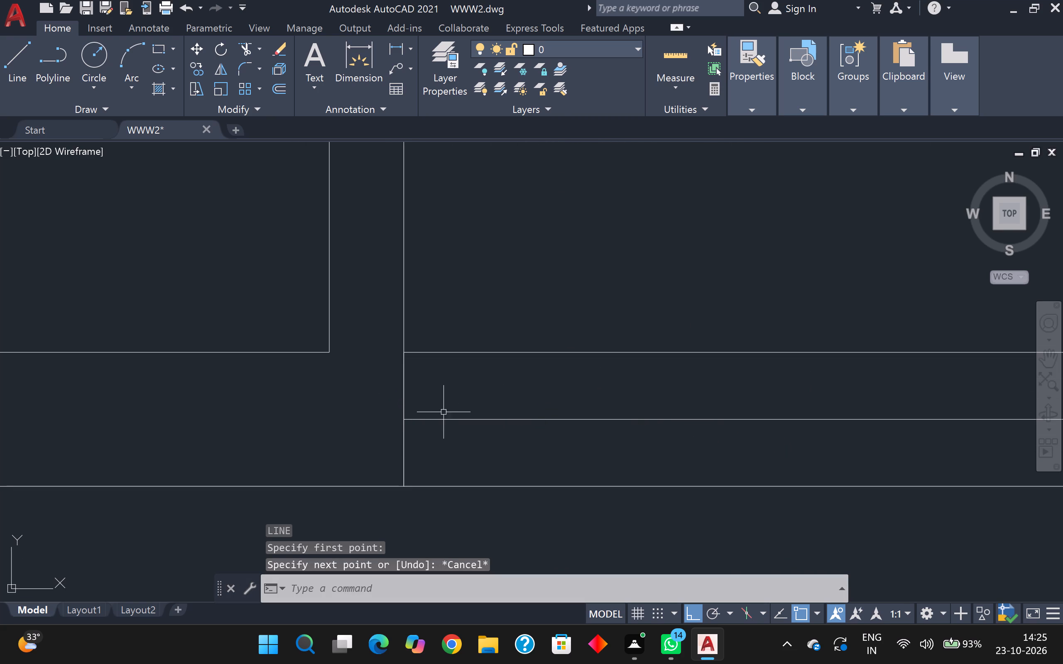
Offset the bottom-wall opening's horizontal centre line by 1 inch to both its inner and outer sides.
key("o")
key("Return")
key("Return")
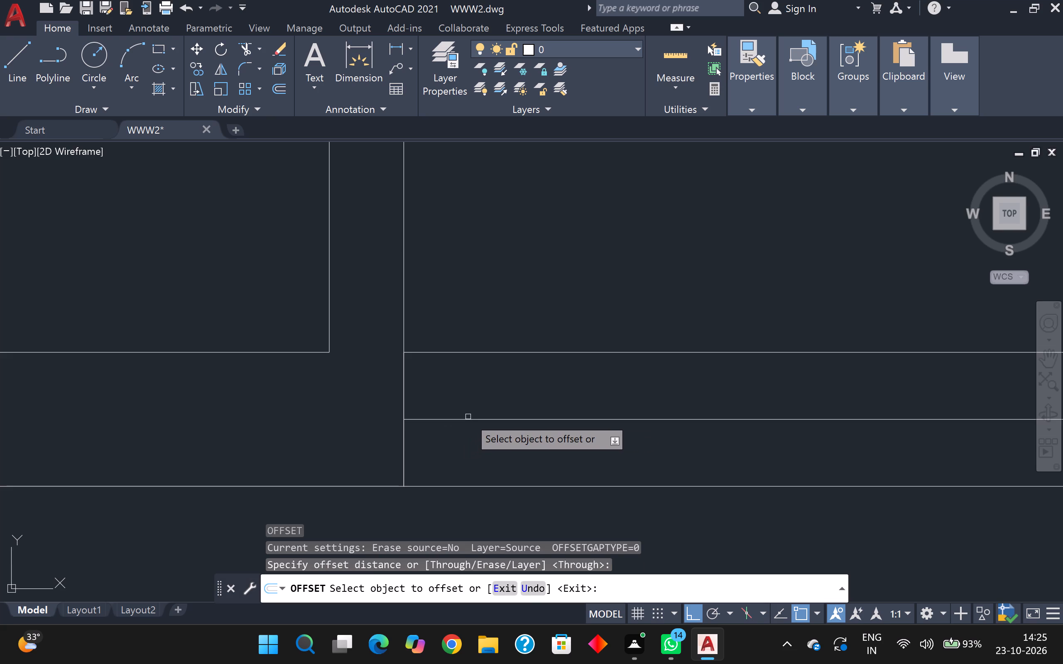
left_click(468, 419)
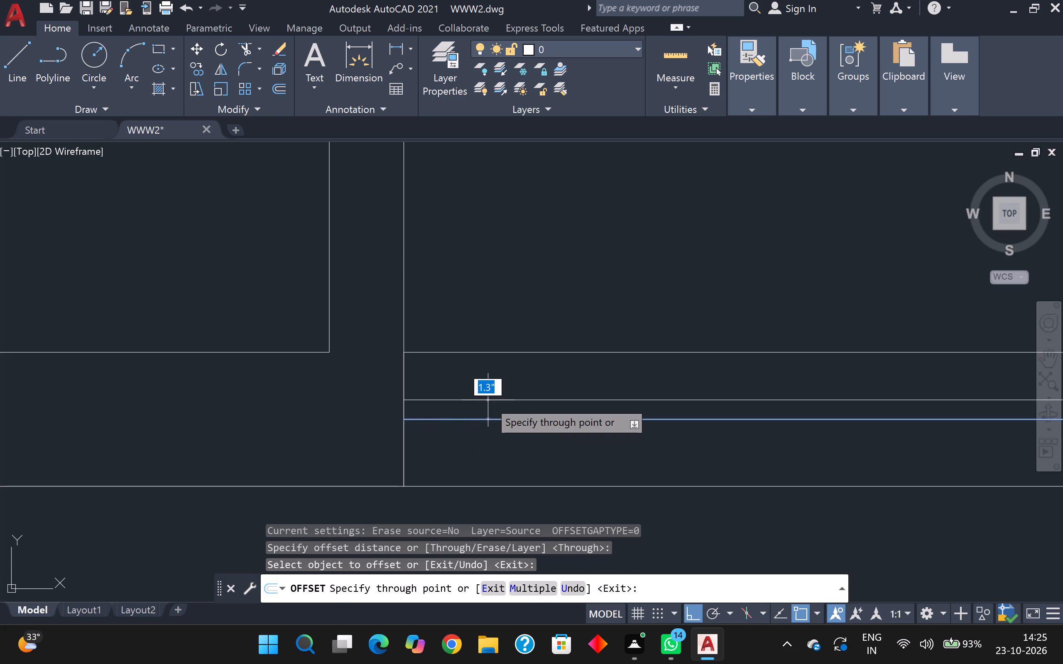
key("1")
key("Return")
left_click(495, 417)
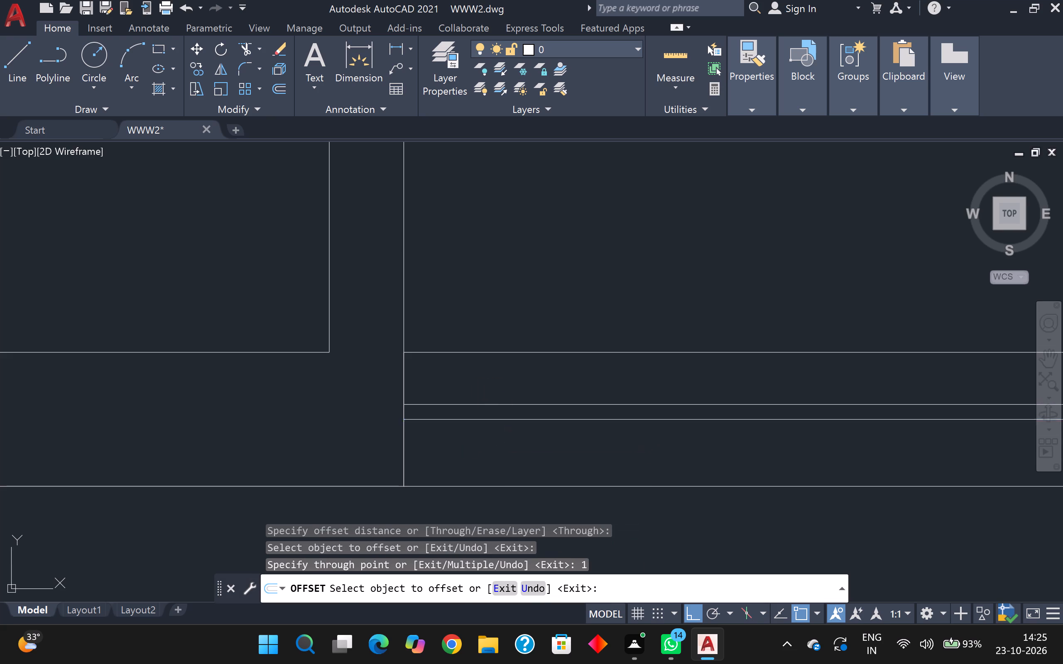
key("1")
key("Return")
scroll(496, 432, "down", 2)
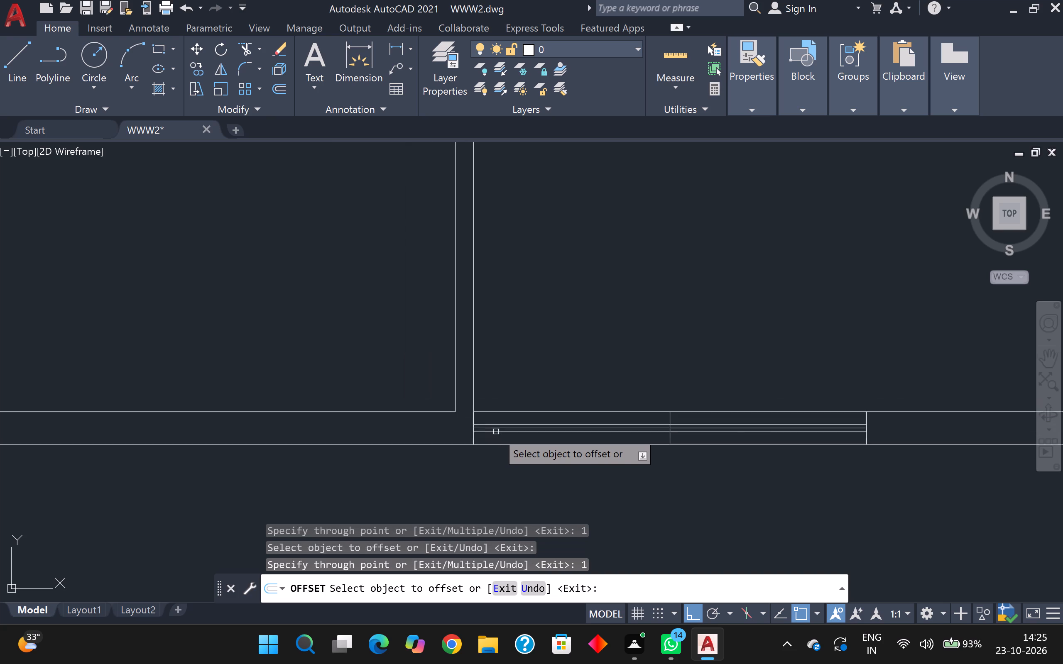
scroll(496, 432, "down", 2)
scroll(685, 365, "down", 2)
middle_click_drag(693, 357, 585, 429)
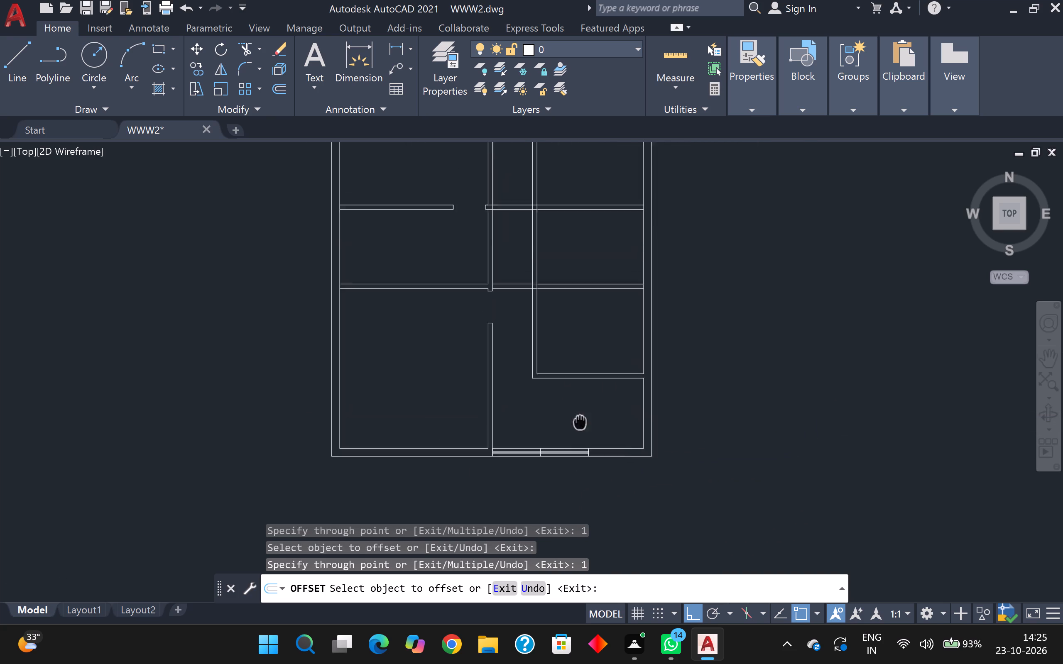
middle_click_drag(585, 429, 576, 457)
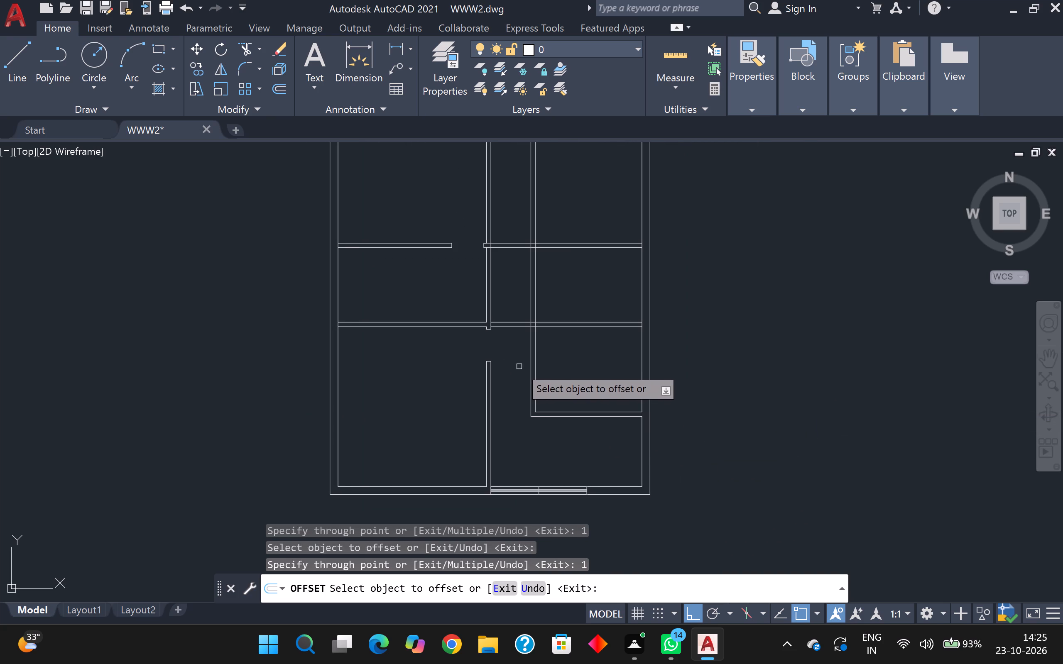
key("Escape")
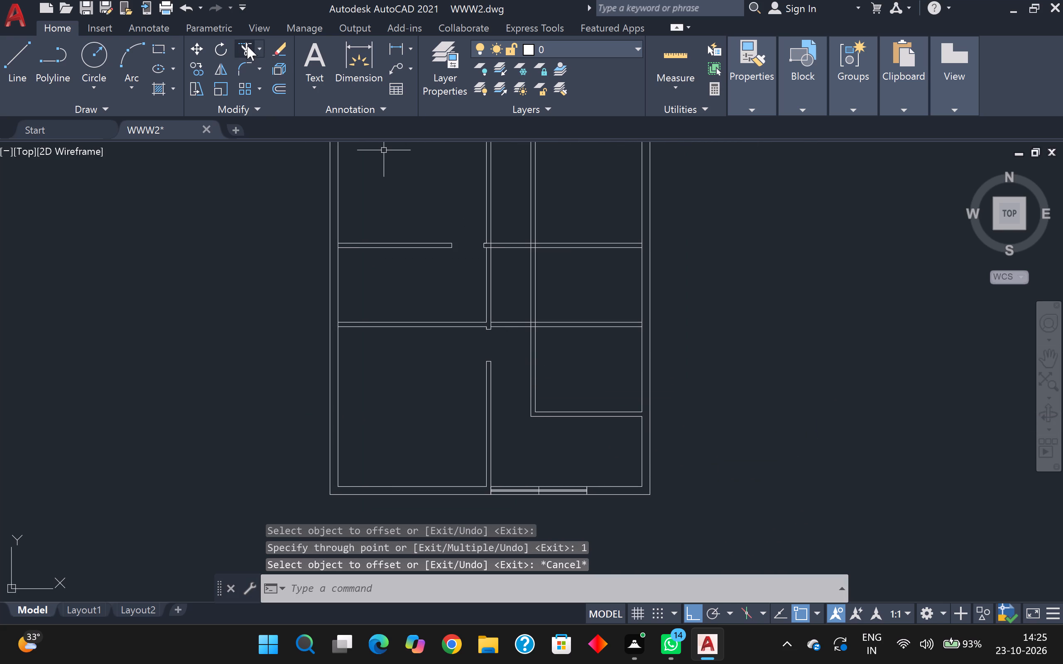
Examine the rooms, partitions and bottom-wall opening across the floor plan for remaining lines to trim.
left_click(247, 45)
scroll(505, 332, "up", 3)
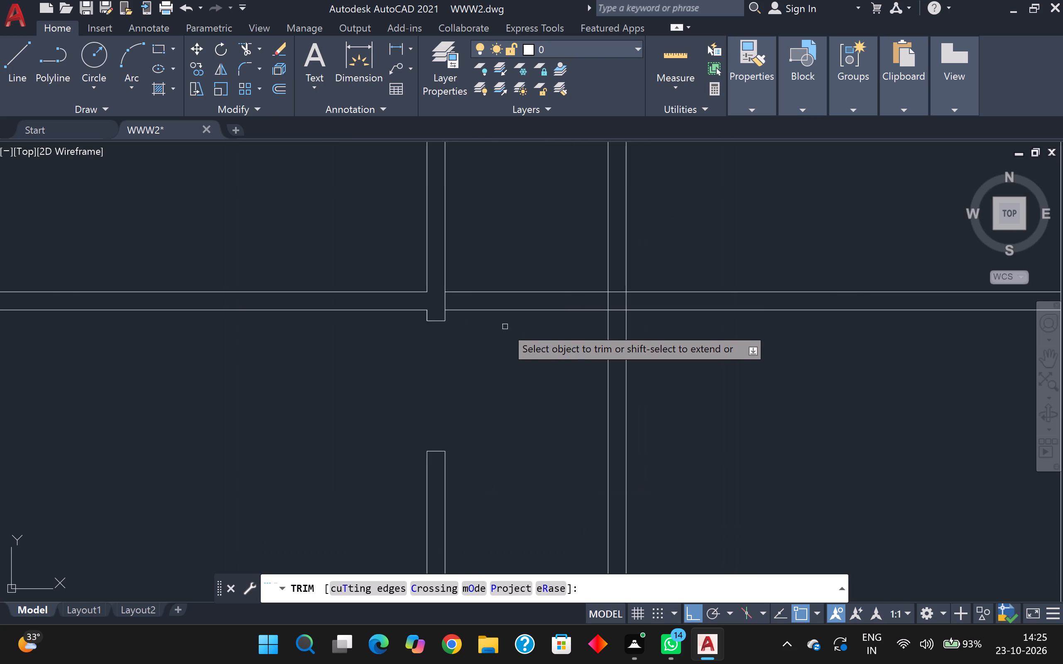
scroll(505, 327, "down", 4)
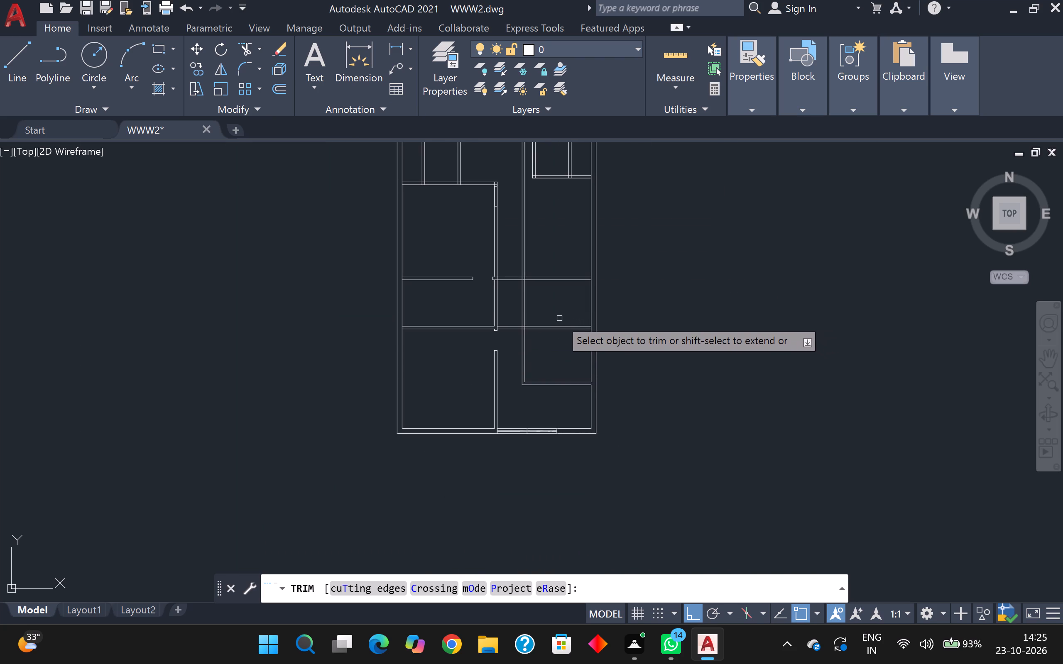
scroll(559, 318, "down", 4)
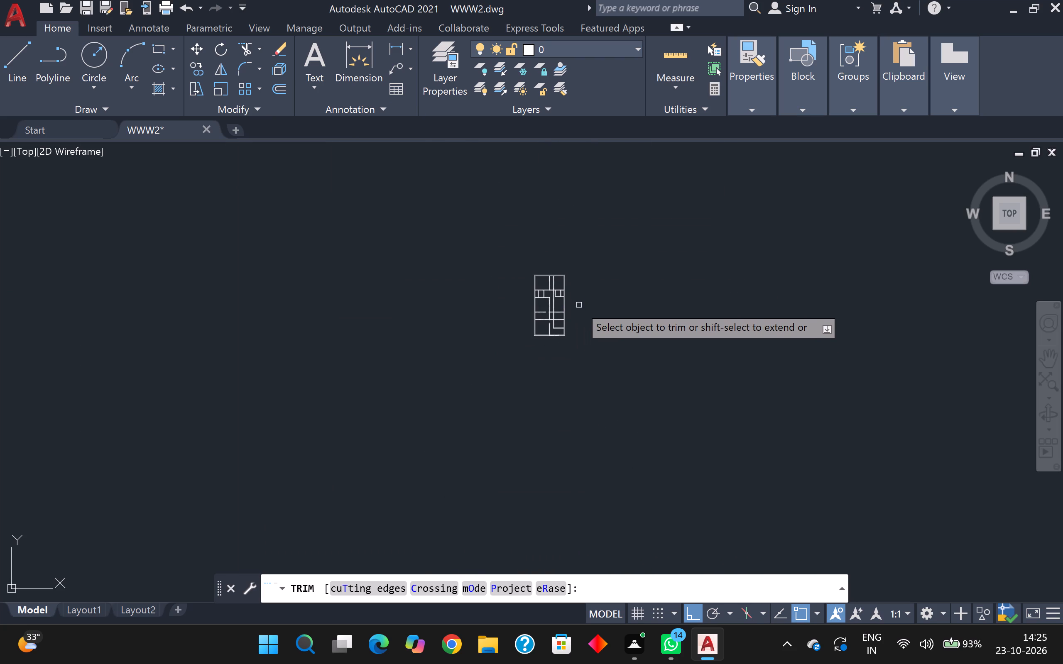
scroll(515, 230, "up", 1)
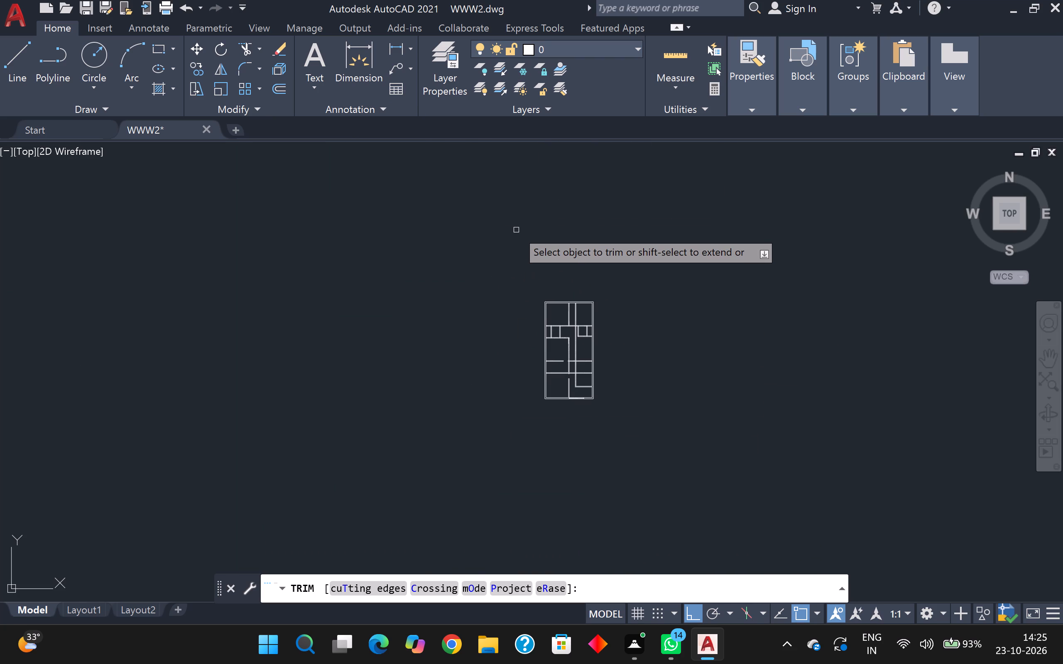
scroll(516, 227, "down", 4)
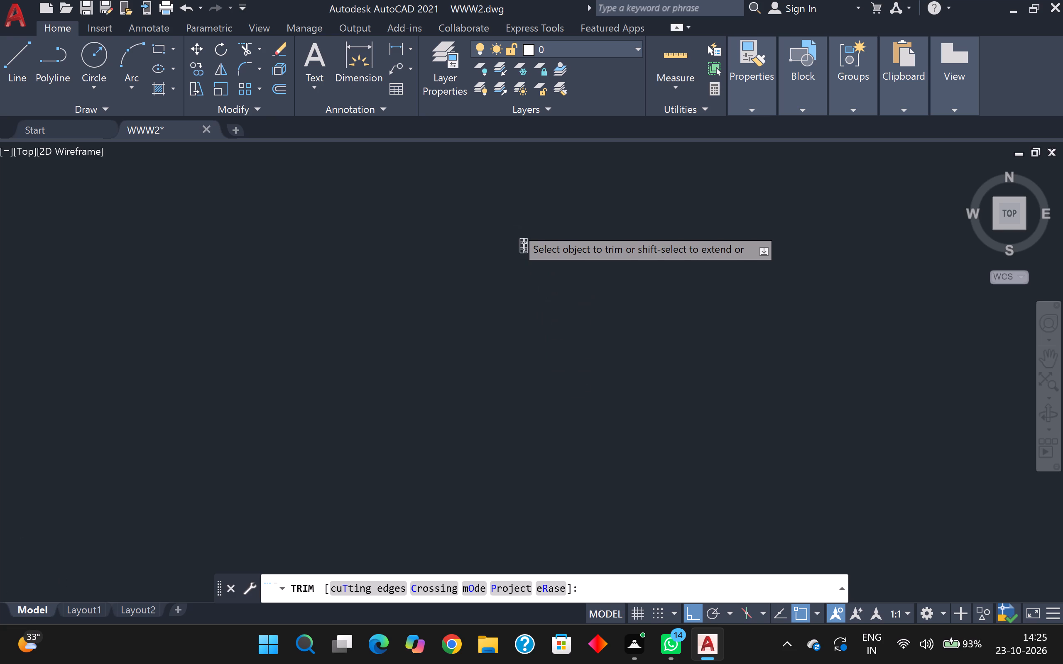
scroll(517, 228, "up", 4)
middle_click_drag(515, 229, 417, 171)
scroll(514, 300, "up", 4)
middle_click_drag(517, 301, 565, 295)
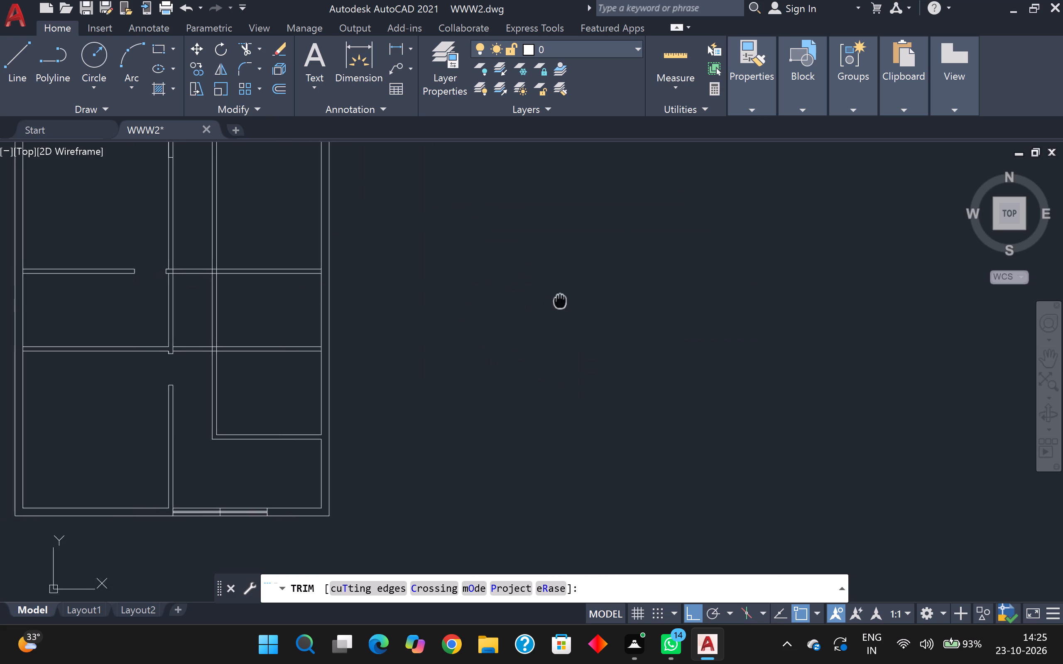
middle_click_drag(565, 295, 691, 180)
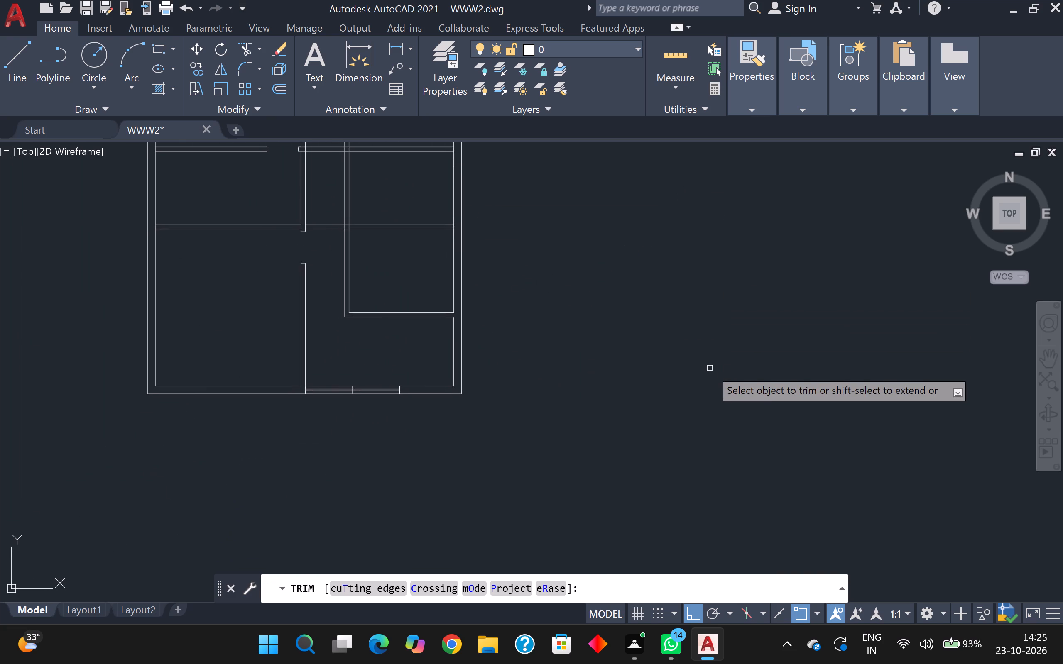
scroll(571, 279, "up", 3)
scroll(569, 279, "down", 5)
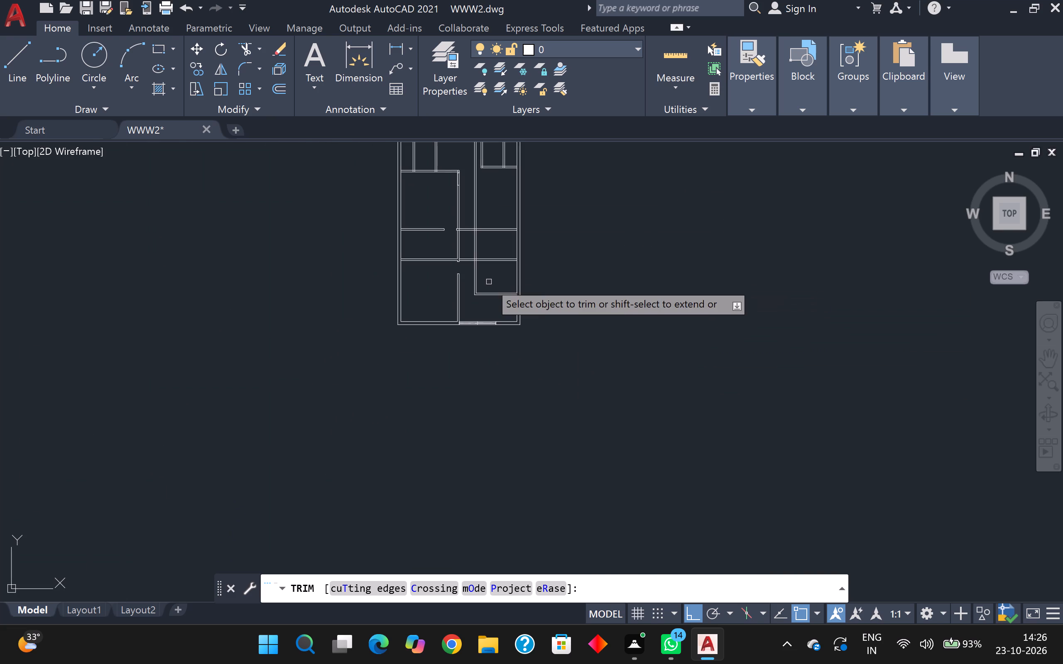
scroll(453, 304, "up", 5)
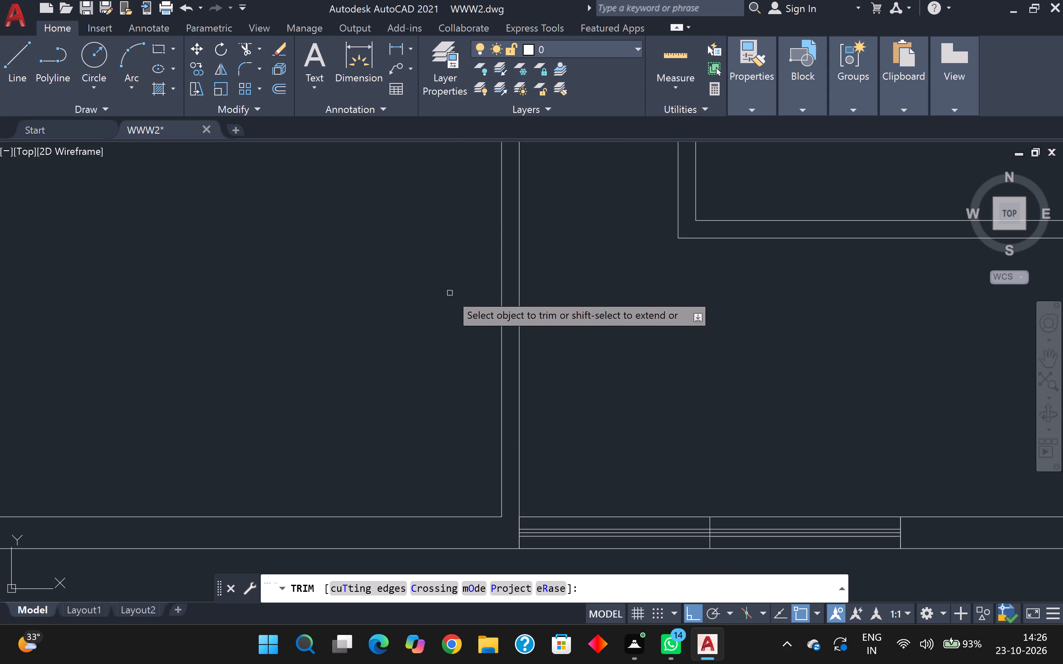
scroll(450, 288, "up", 4)
scroll(450, 286, "down", 4)
scroll(471, 325, "down", 1)
scroll(522, 435, "up", 3)
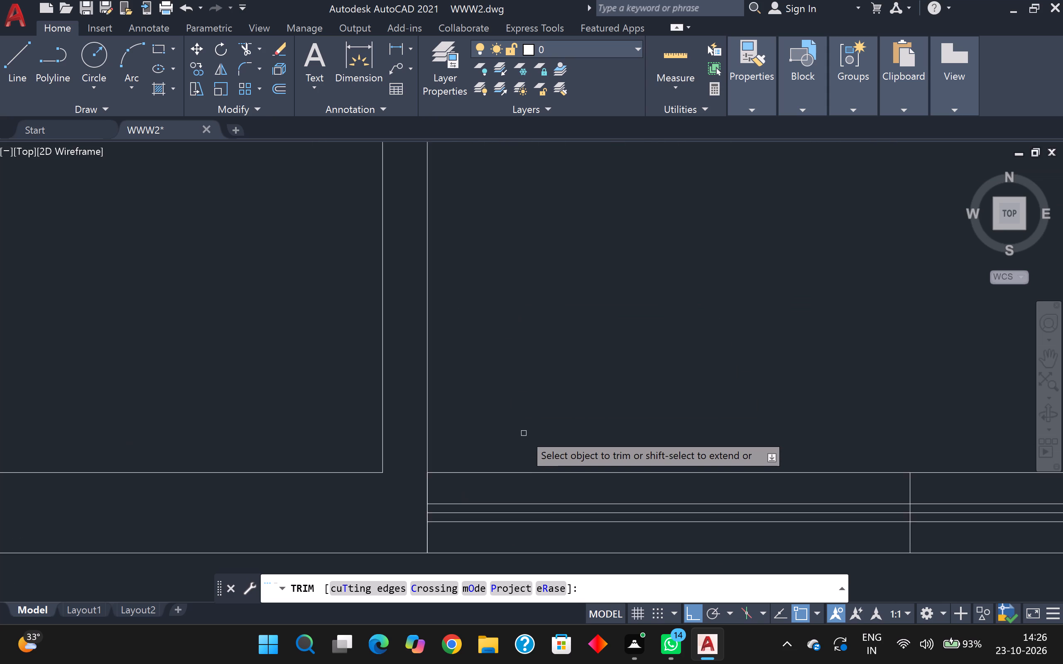
scroll(524, 433, "down", 4)
scroll(637, 376, "down", 2)
middle_click_drag(722, 308, 613, 480)
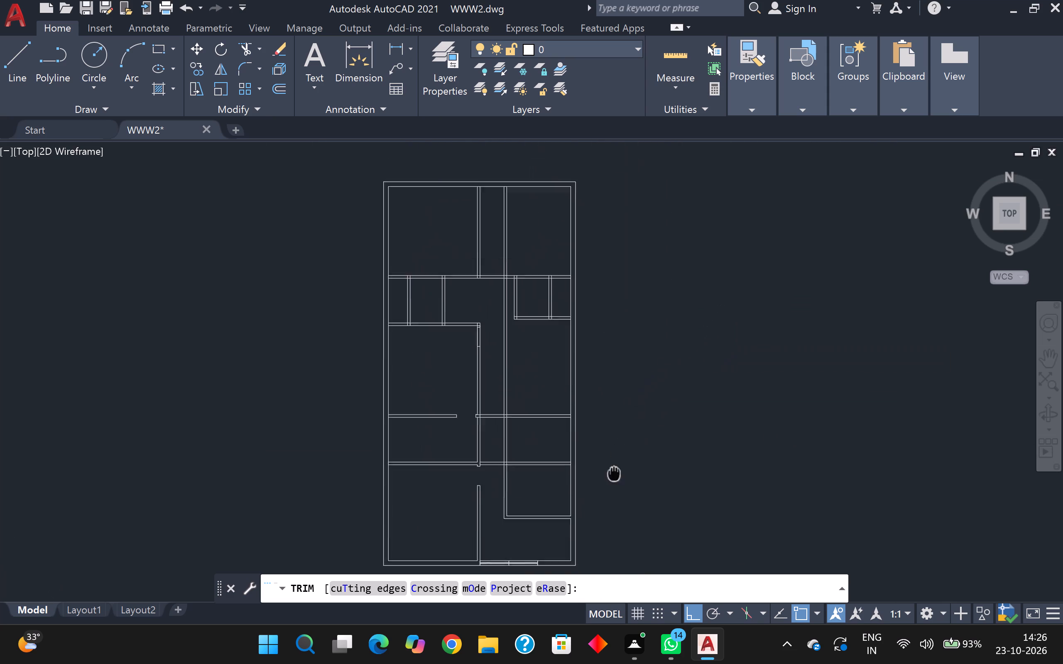
middle_click_drag(613, 480, 566, 525)
scroll(567, 525, "up", 1)
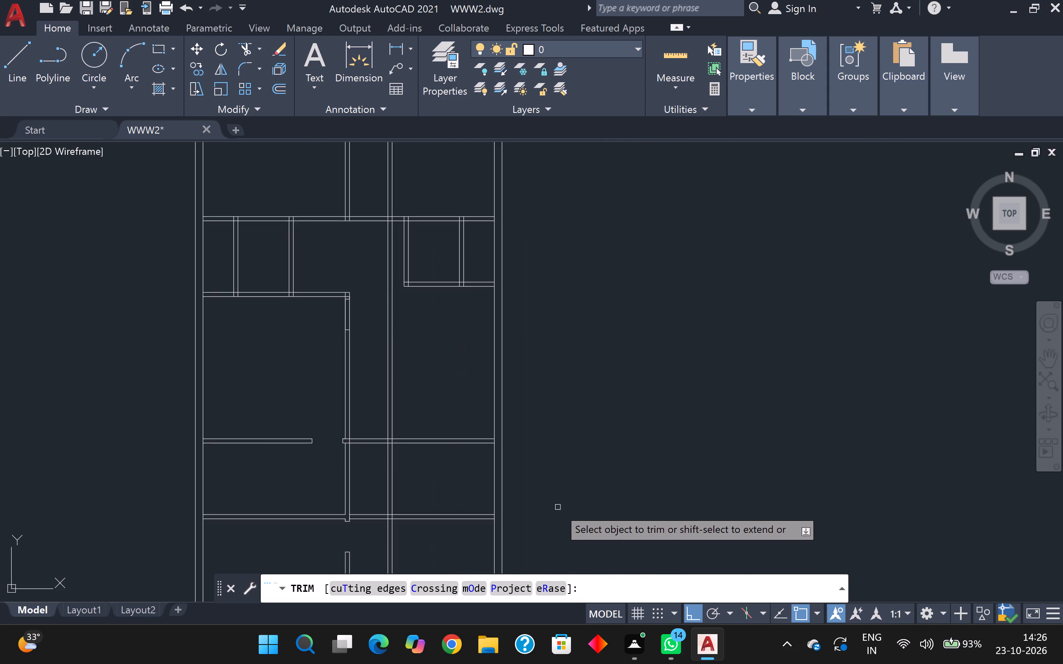
scroll(555, 501, "up", 2)
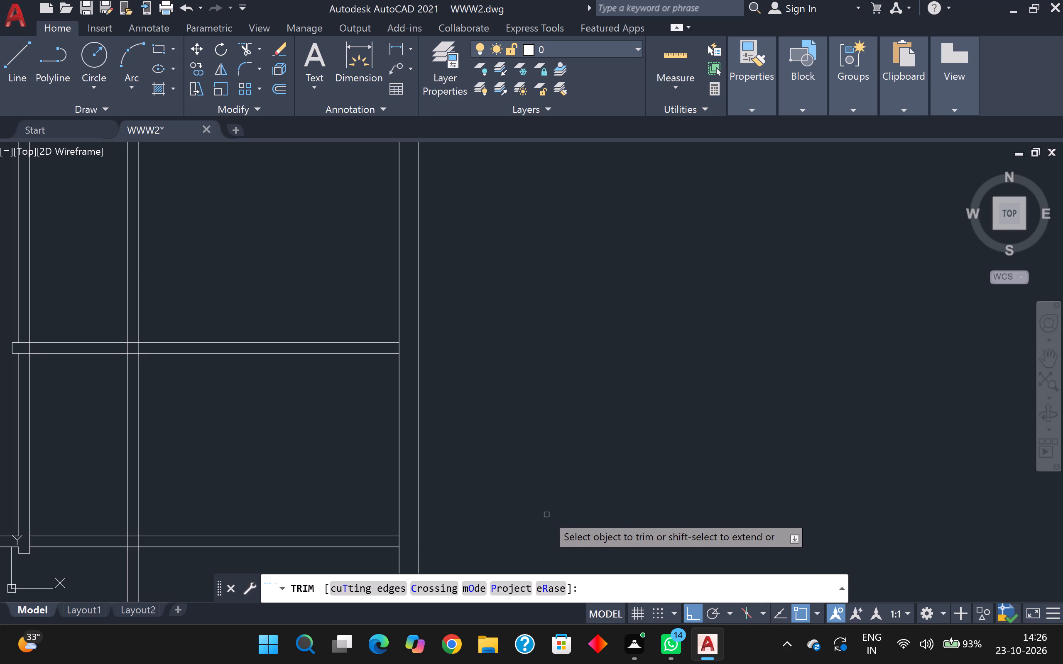
scroll(536, 525, "down", 3)
middle_click_drag(533, 510, 548, 313)
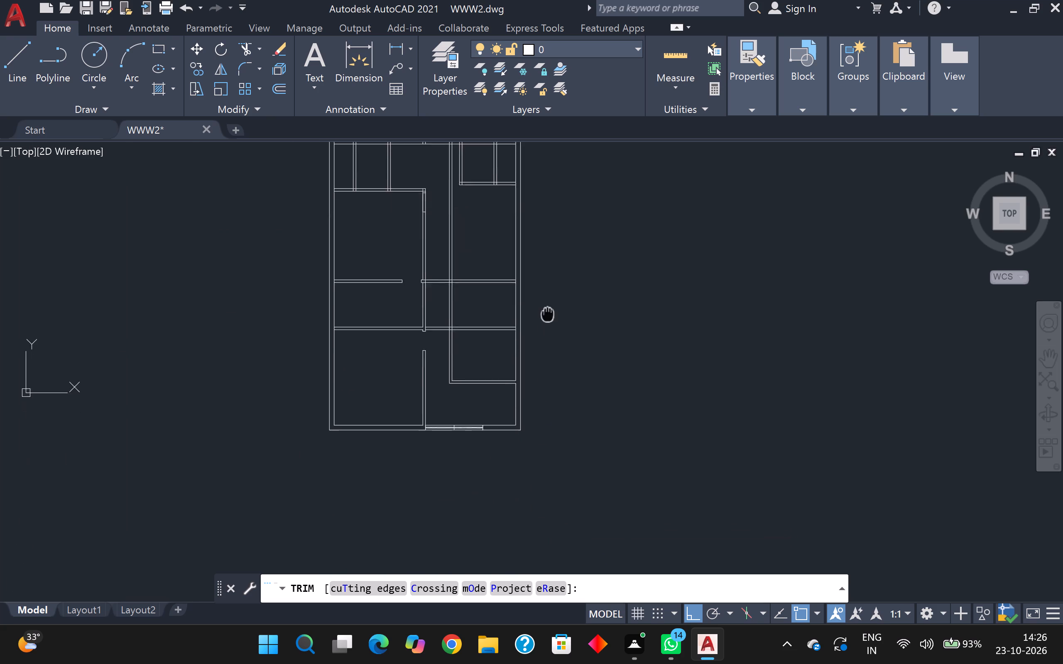
middle_click_drag(548, 313, 546, 186)
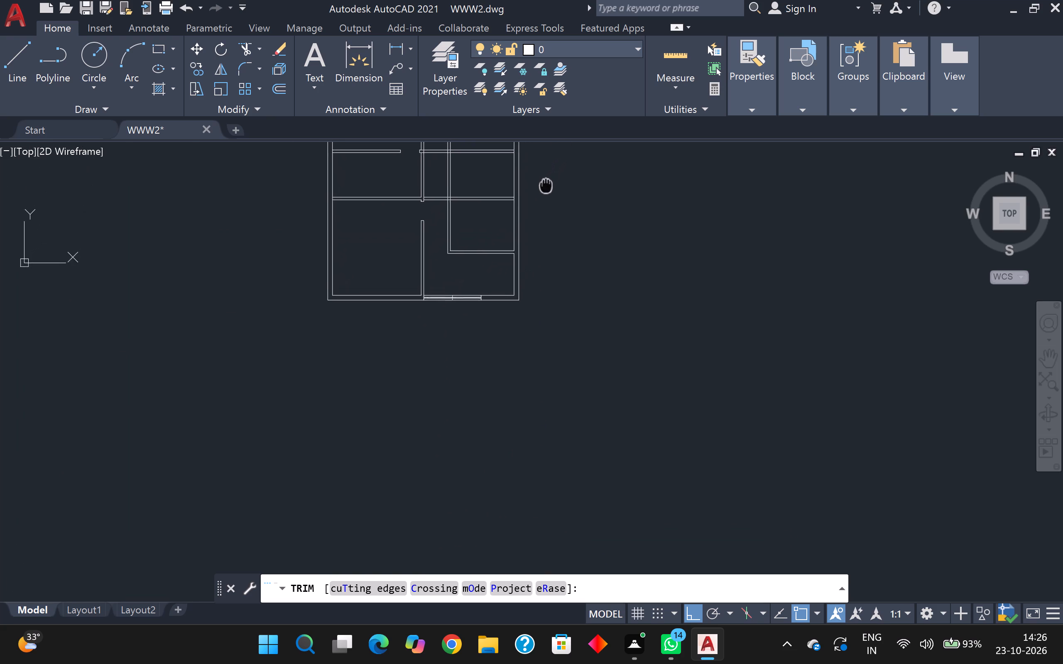
middle_click_drag(546, 186, 525, 242)
scroll(525, 242, "up", 1)
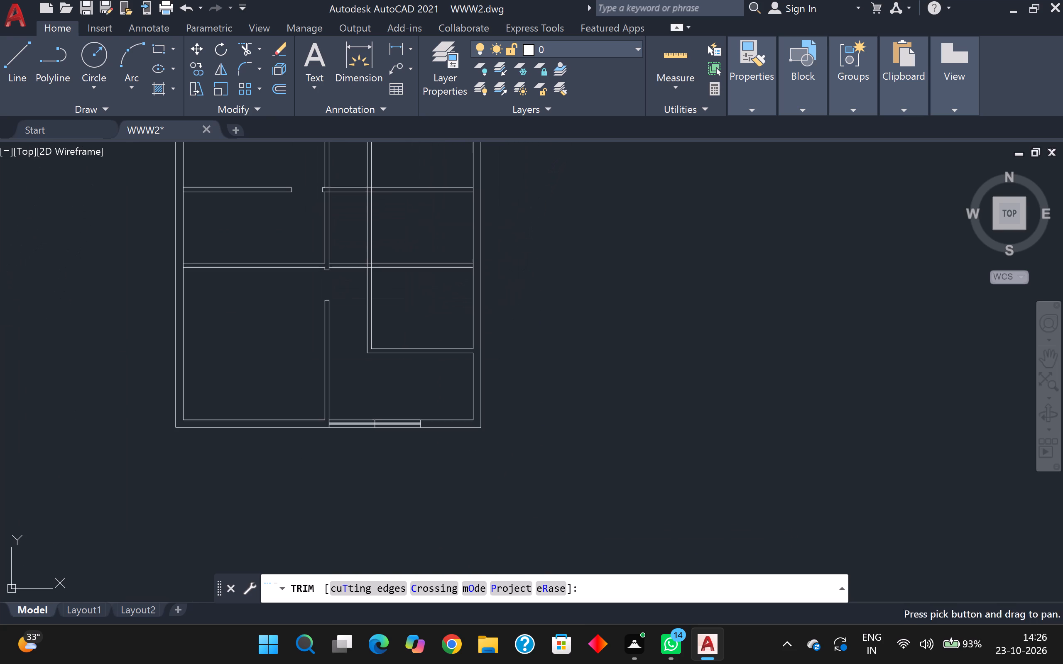
scroll(509, 349, "up", 1)
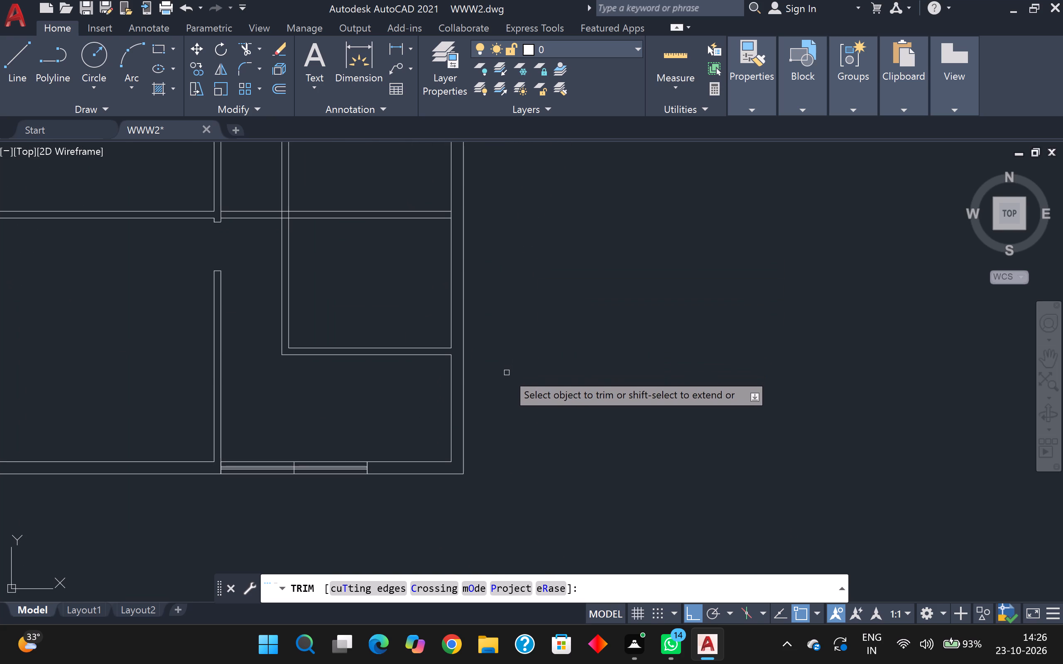
middle_click_drag(507, 373, 485, 371)
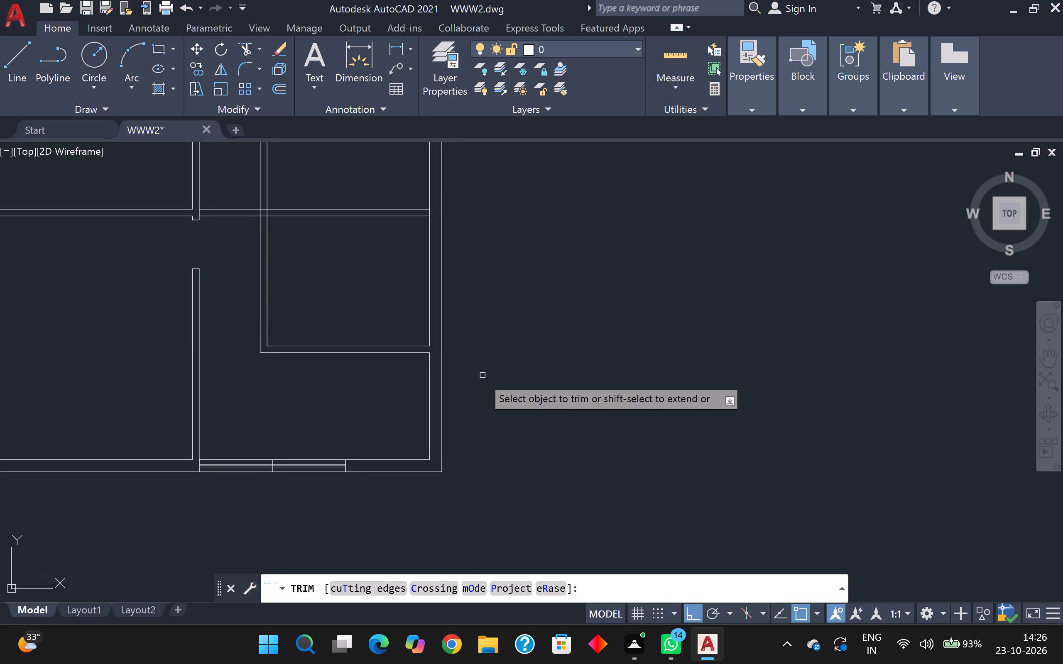
scroll(485, 392, "down", 1)
scroll(383, 475, "up", 2)
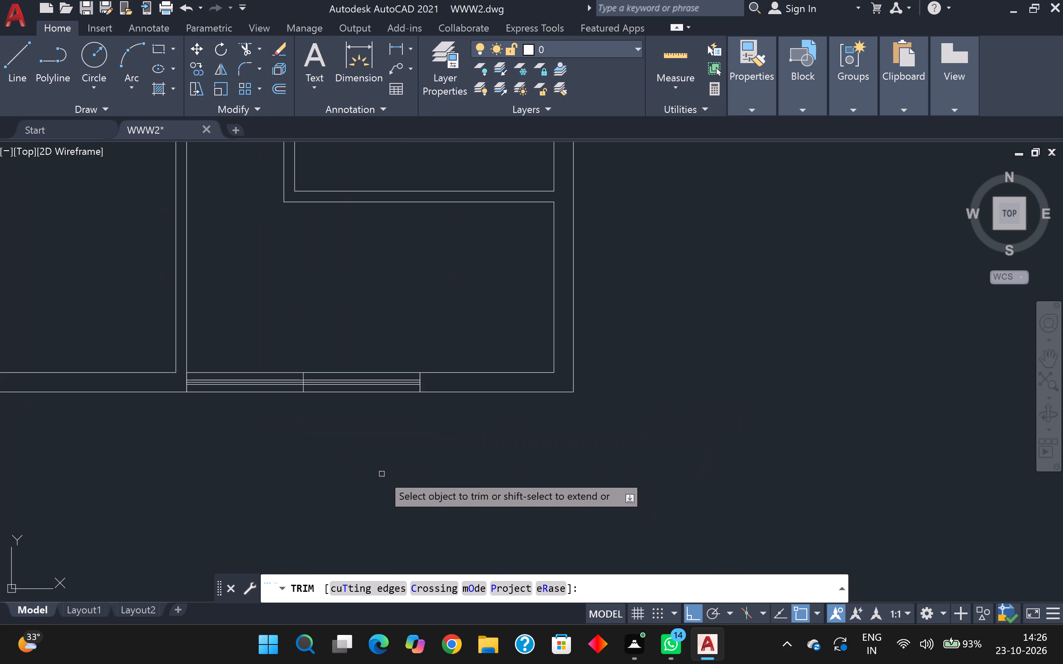
middle_click_drag(382, 473, 444, 567)
scroll(383, 473, "down", 1)
scroll(402, 486, "up", 3)
scroll(401, 476, "down", 4)
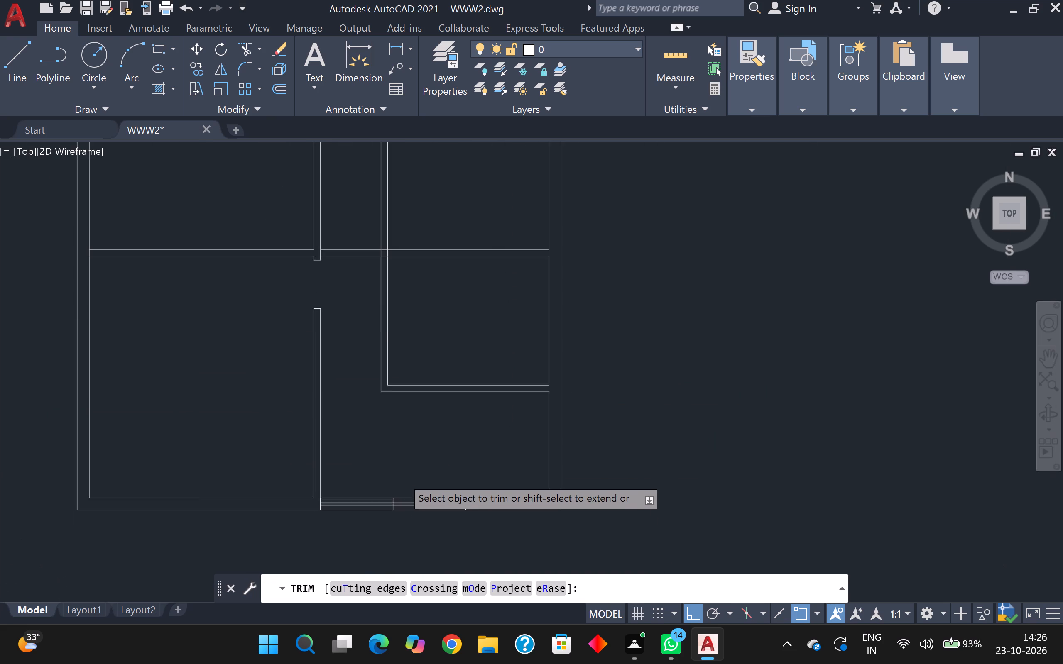
scroll(411, 425, "up", 2)
scroll(392, 397, "down", 2)
scroll(405, 408, "up", 2)
scroll(413, 408, "down", 2)
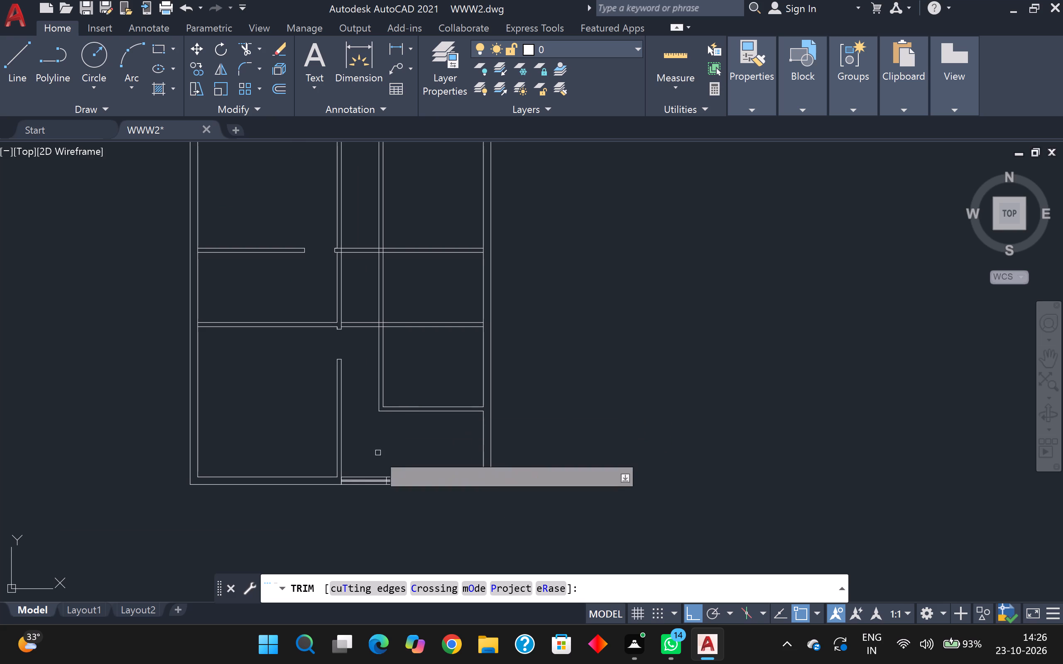
key("Escape")
Draw a line 1' right along the lower cross partition's upper line from the long vertical partition's right face, and down across the partition.
key("l")
key("Return")
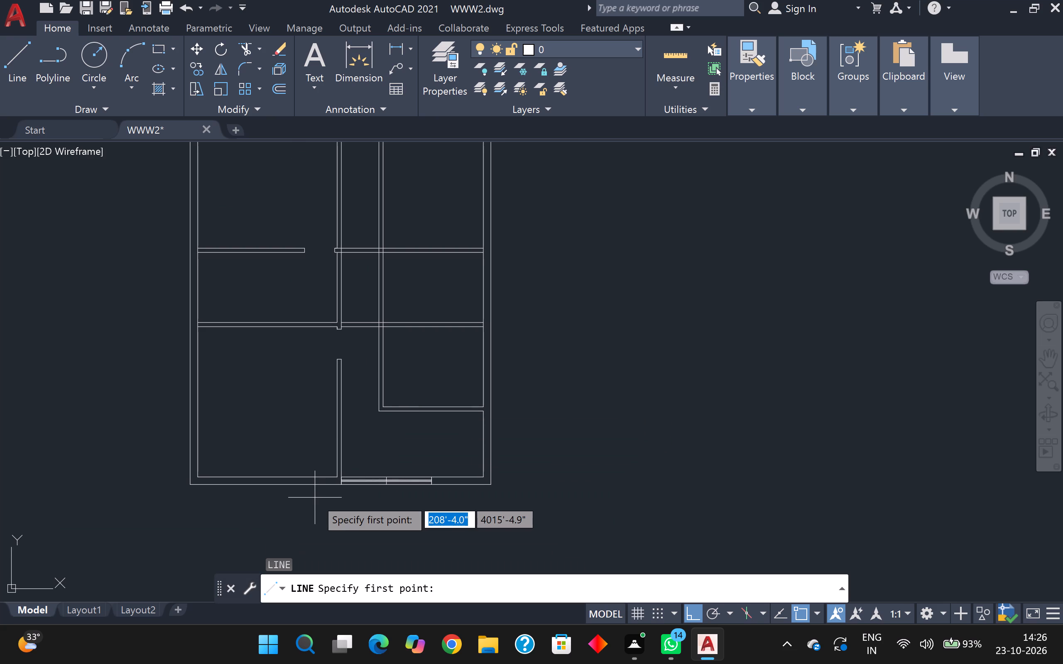
scroll(394, 325, "up", 1)
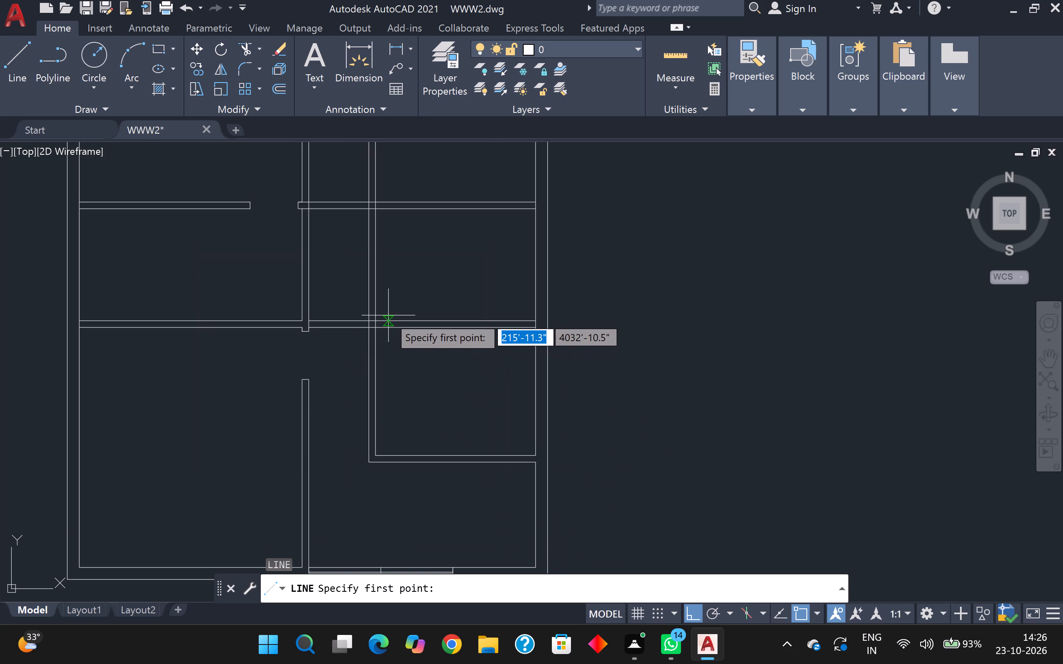
scroll(378, 307, "up", 2)
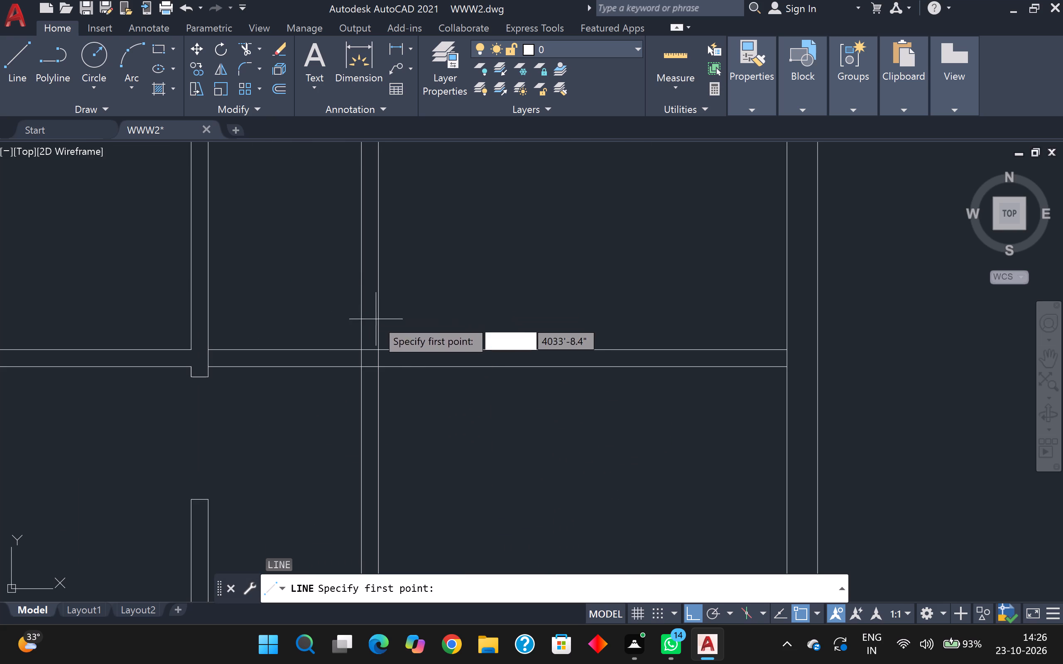
left_click(379, 345)
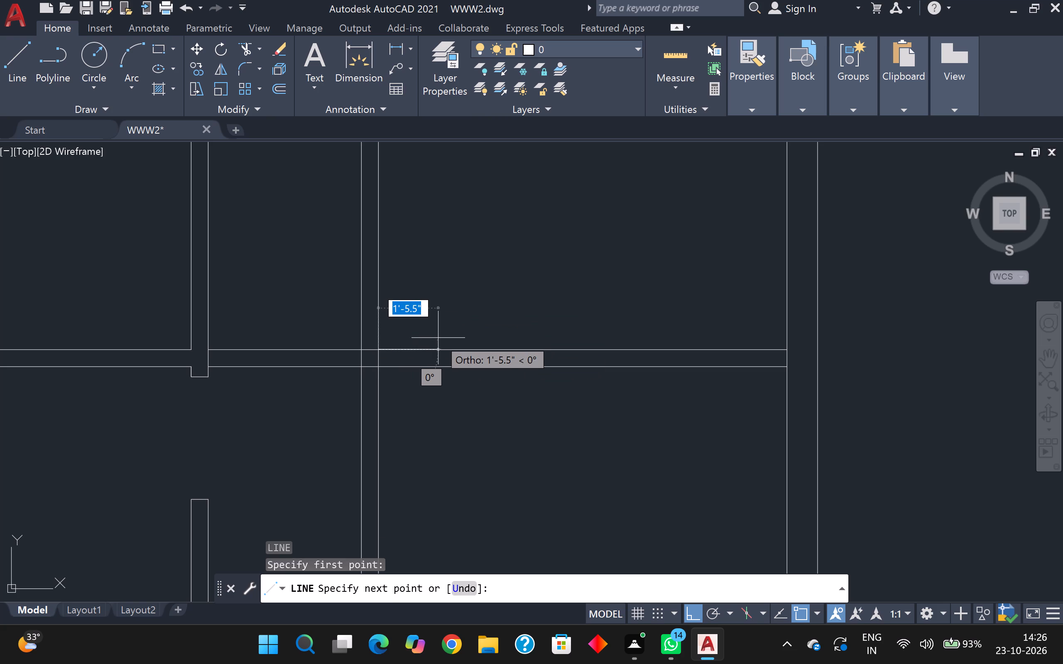
type("1'")
key("Return")
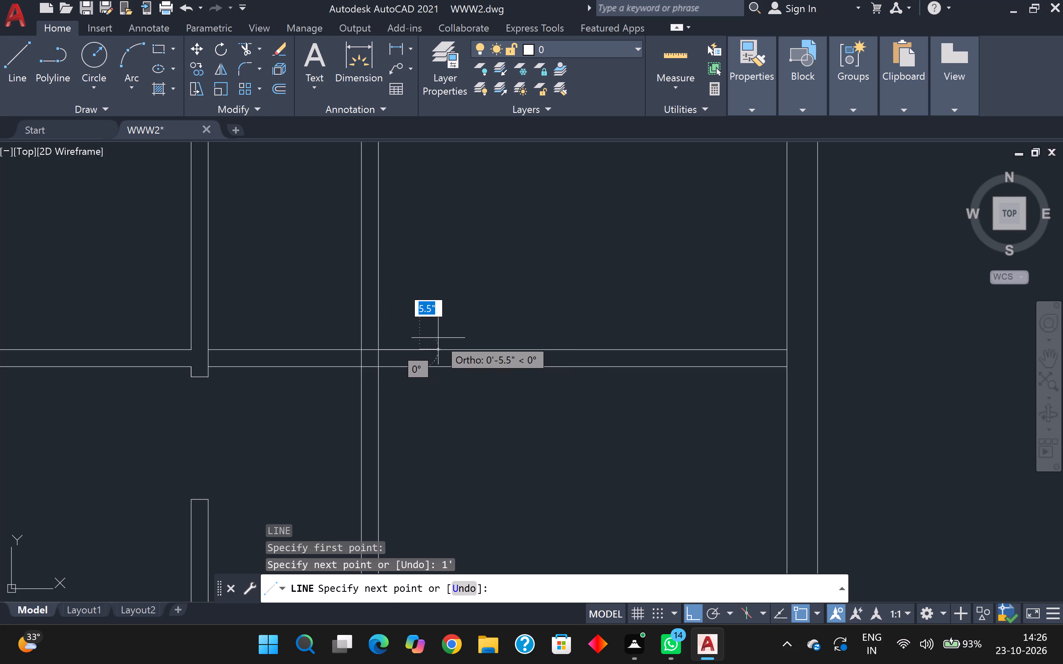
scroll(435, 375, "up", 1)
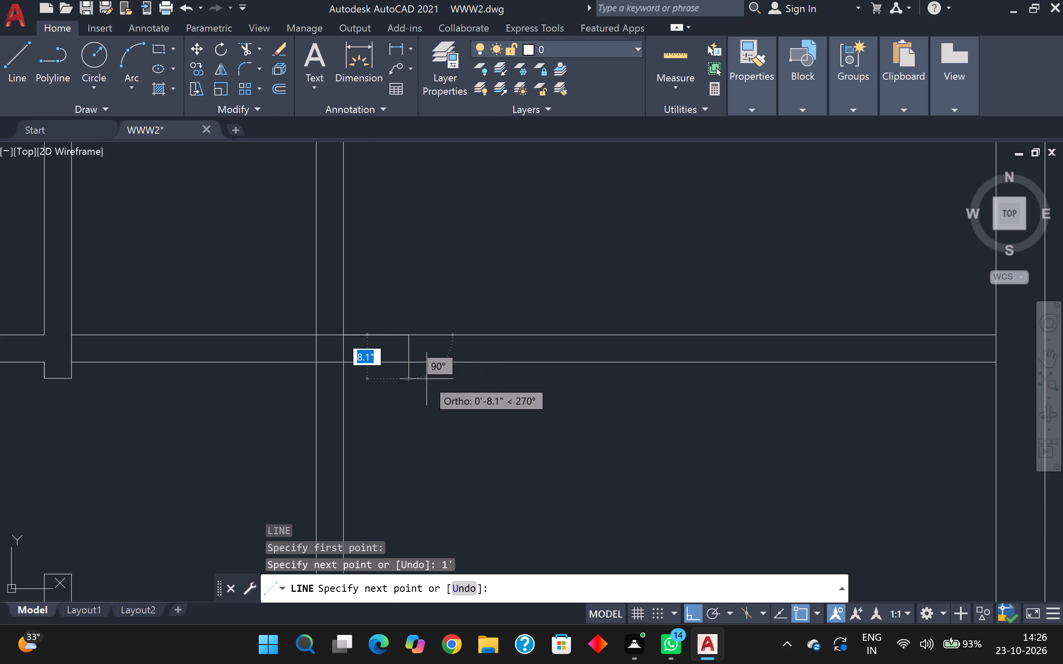
left_click(411, 359)
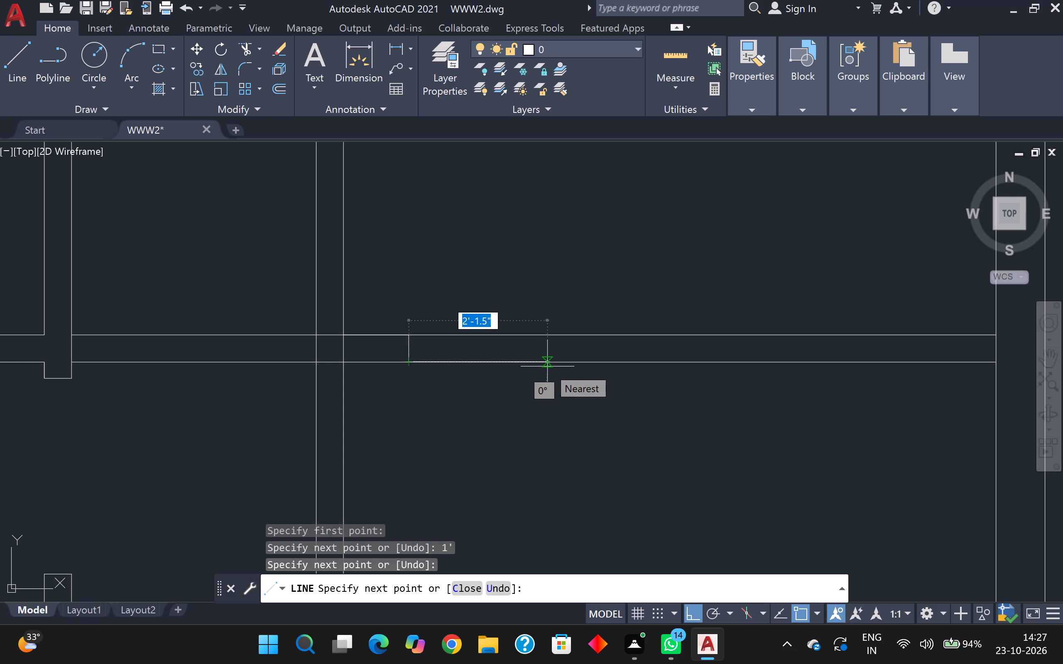
Outline a 3' opening in the lower cross partition, running right along its lower line, up across it and back to the first jamb.
key("4")
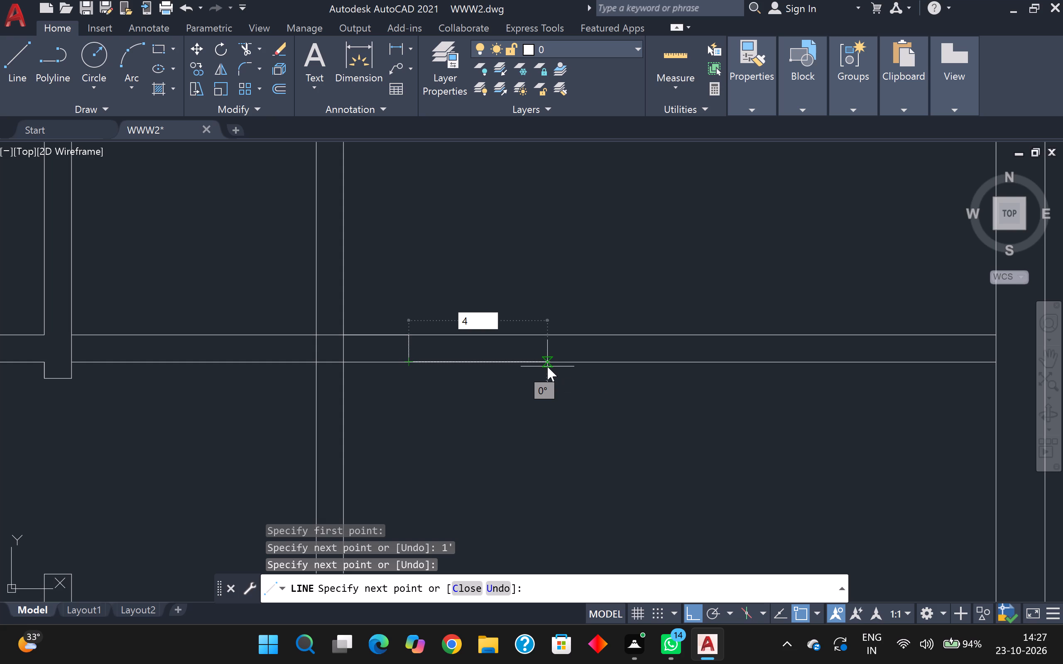
key("apostrophe")
key("BackSpace")
key("BackSpace")
type("3'")
key("Return")
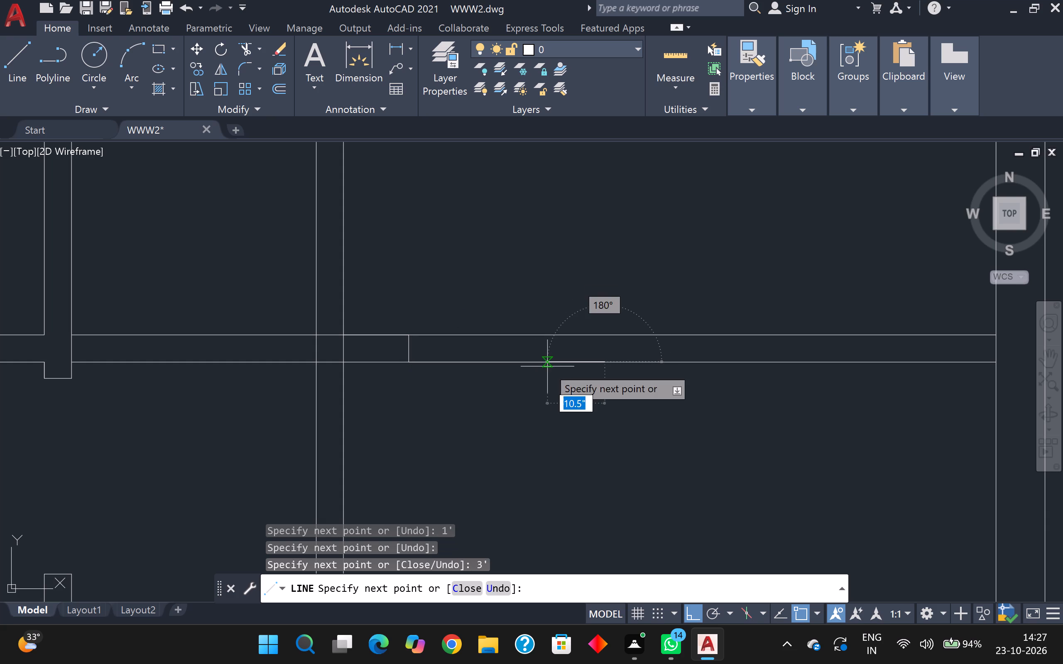
scroll(586, 322, "up", 3)
scroll(592, 338, "down", 1)
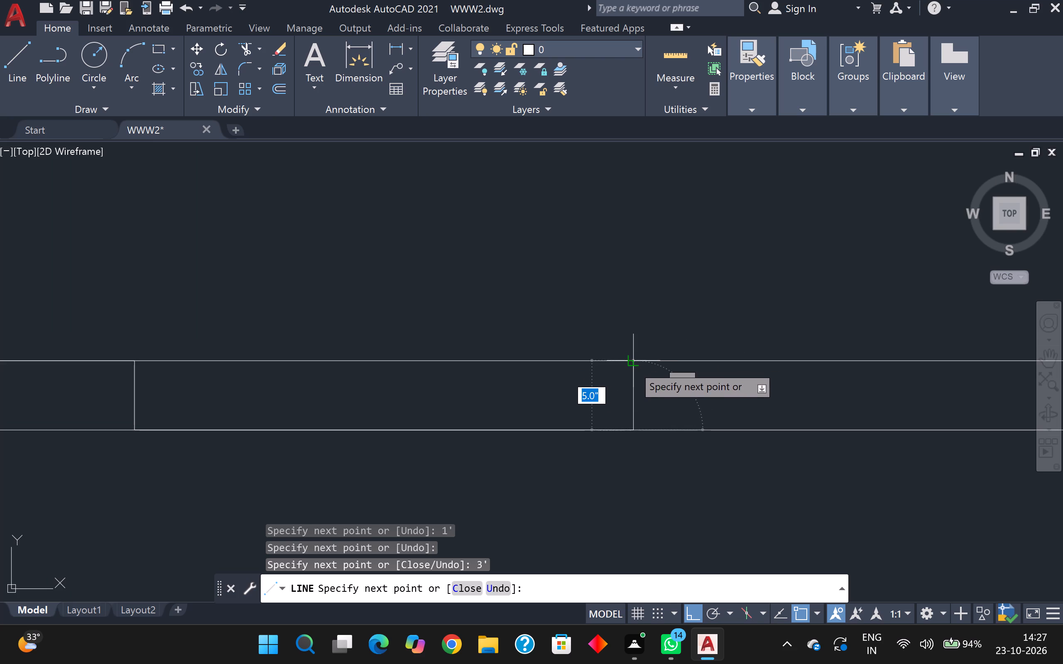
left_click(632, 364)
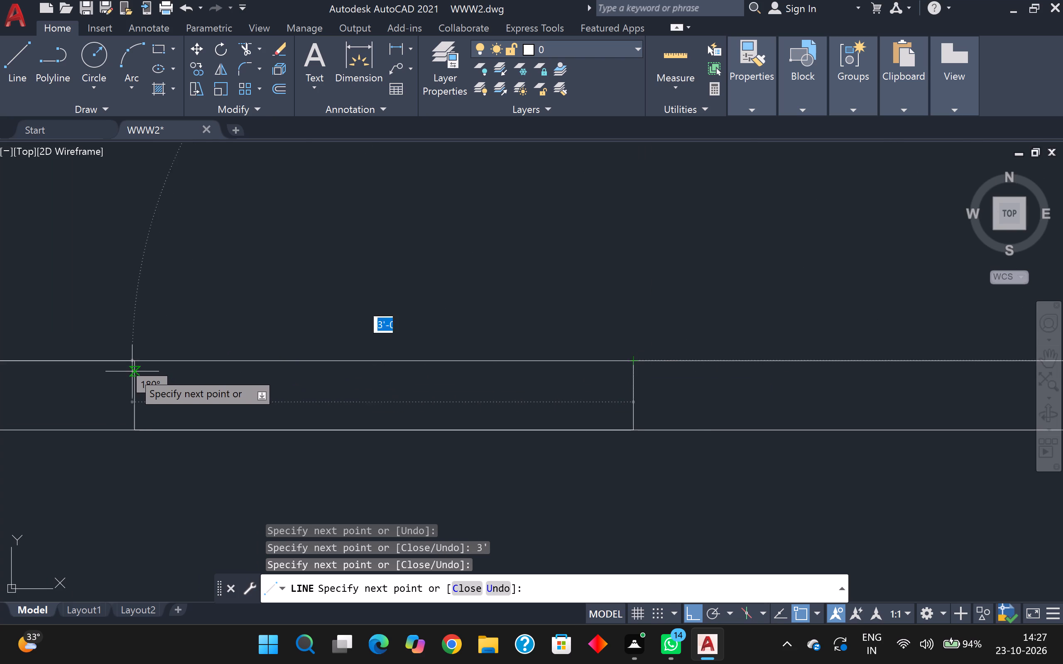
left_click(132, 366)
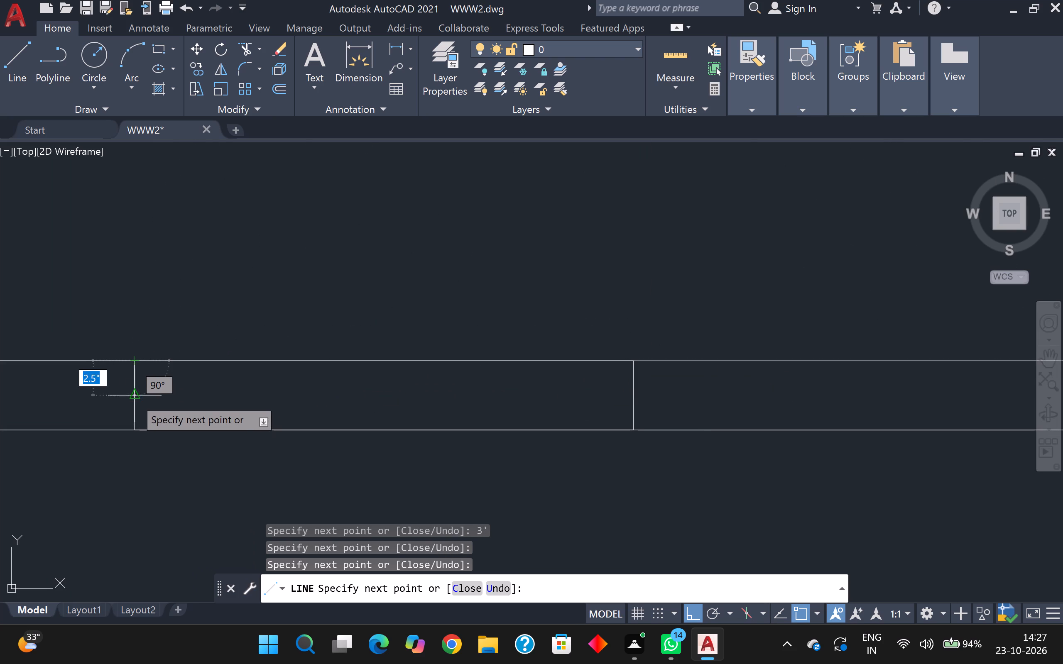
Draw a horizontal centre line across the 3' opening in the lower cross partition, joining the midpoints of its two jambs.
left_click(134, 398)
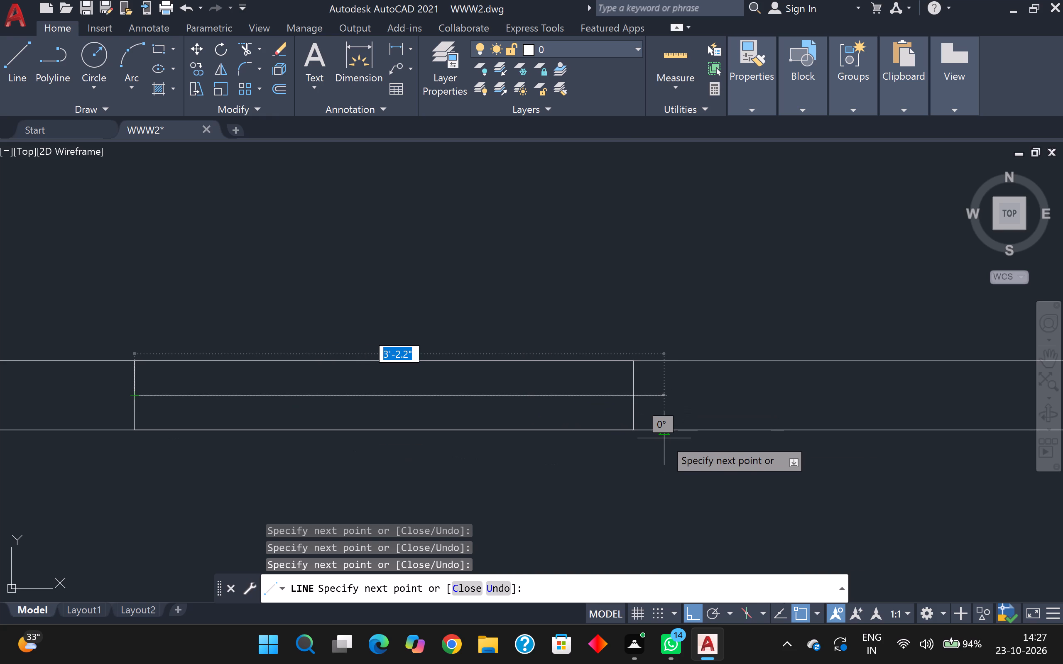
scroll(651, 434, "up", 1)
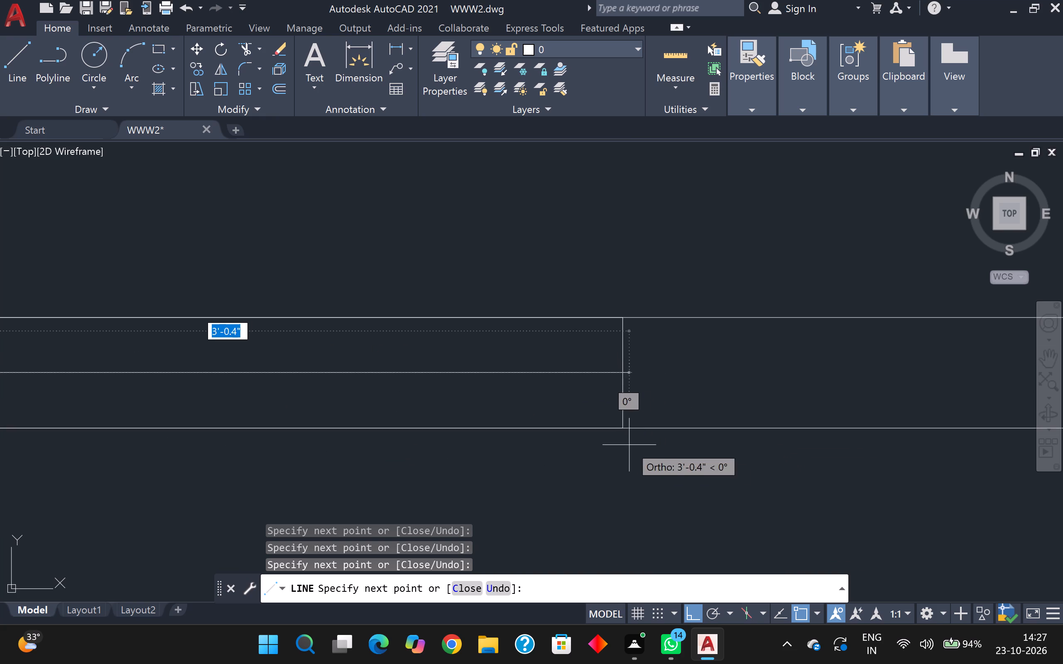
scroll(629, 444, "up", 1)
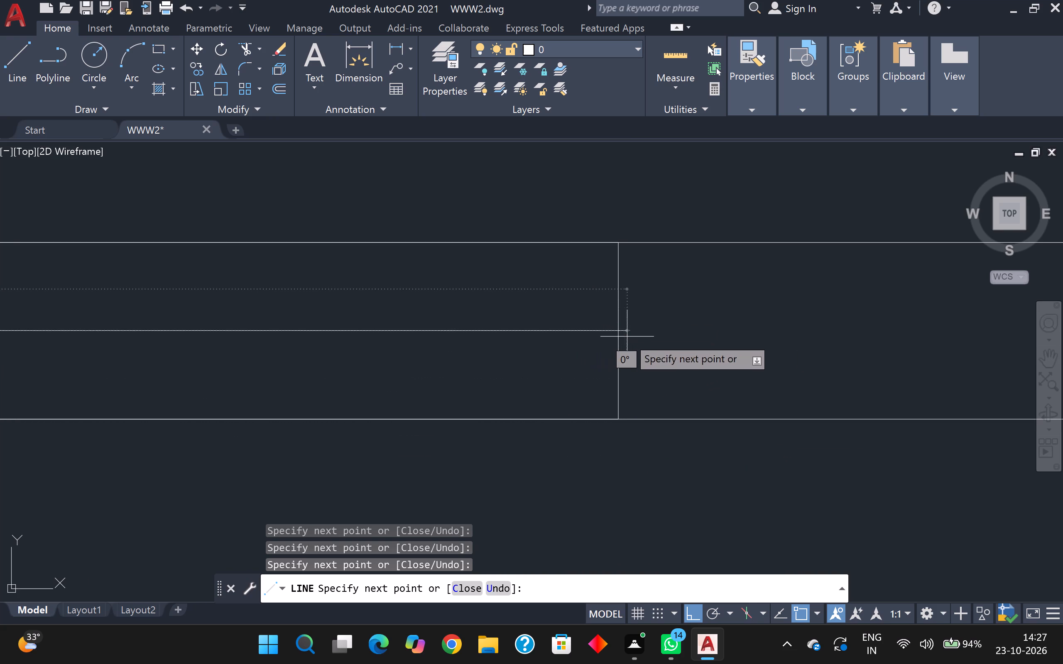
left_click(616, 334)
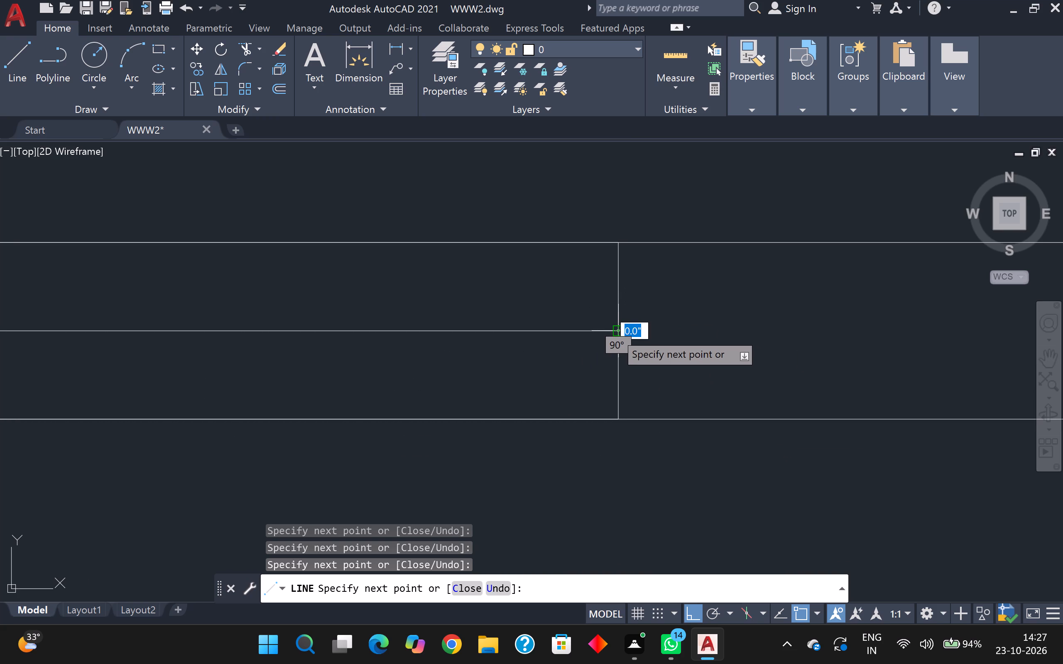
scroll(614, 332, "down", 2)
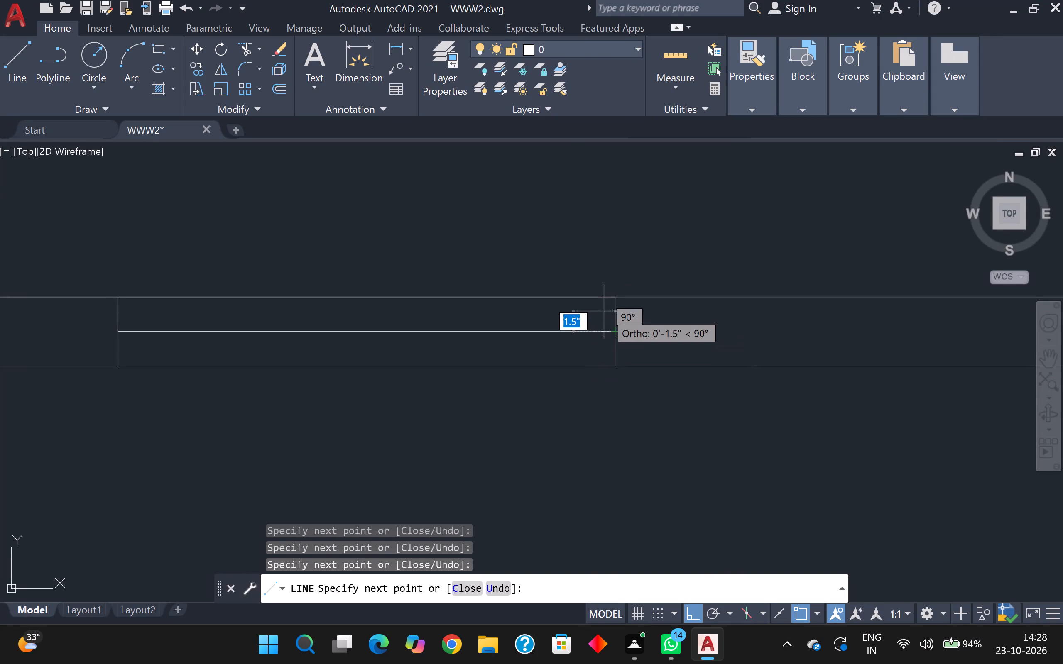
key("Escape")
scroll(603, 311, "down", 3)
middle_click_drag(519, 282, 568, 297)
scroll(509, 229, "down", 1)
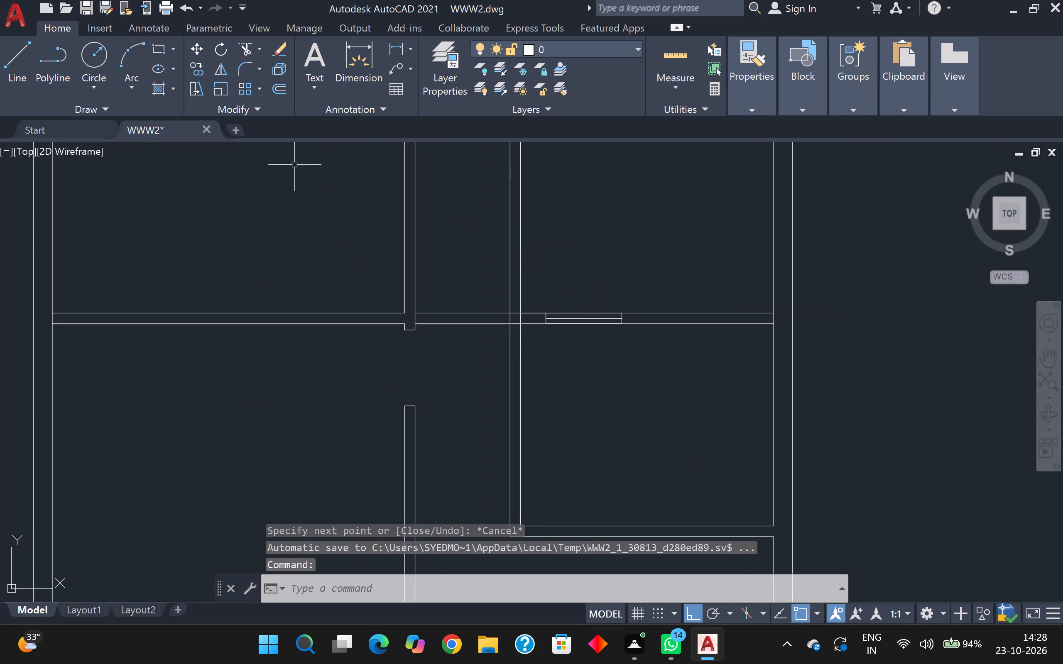
Trim away the lower cross partition's lines between the two jambs of the 3' opening.
left_click(252, 46)
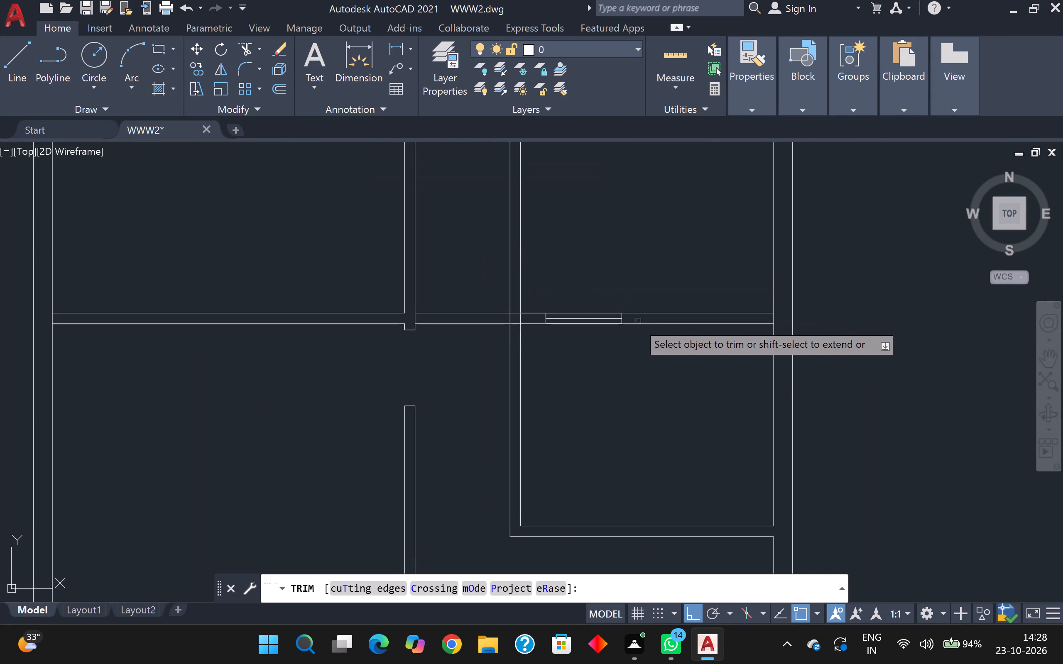
left_click(560, 360)
left_click(569, 302)
scroll(569, 301, "down", 2)
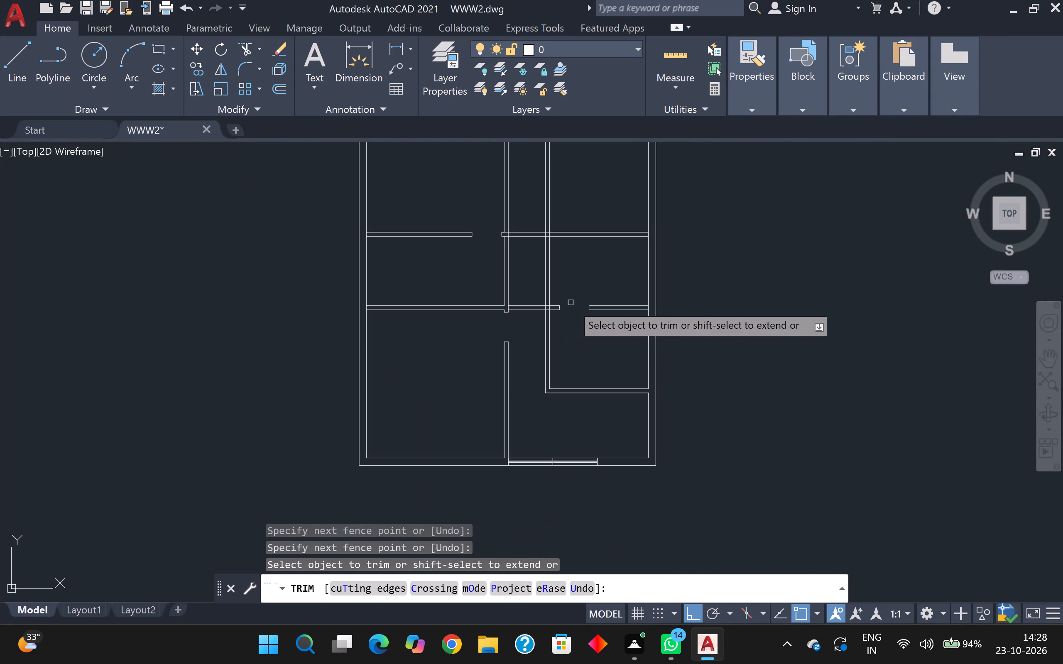
middle_click_drag(585, 333, 555, 282)
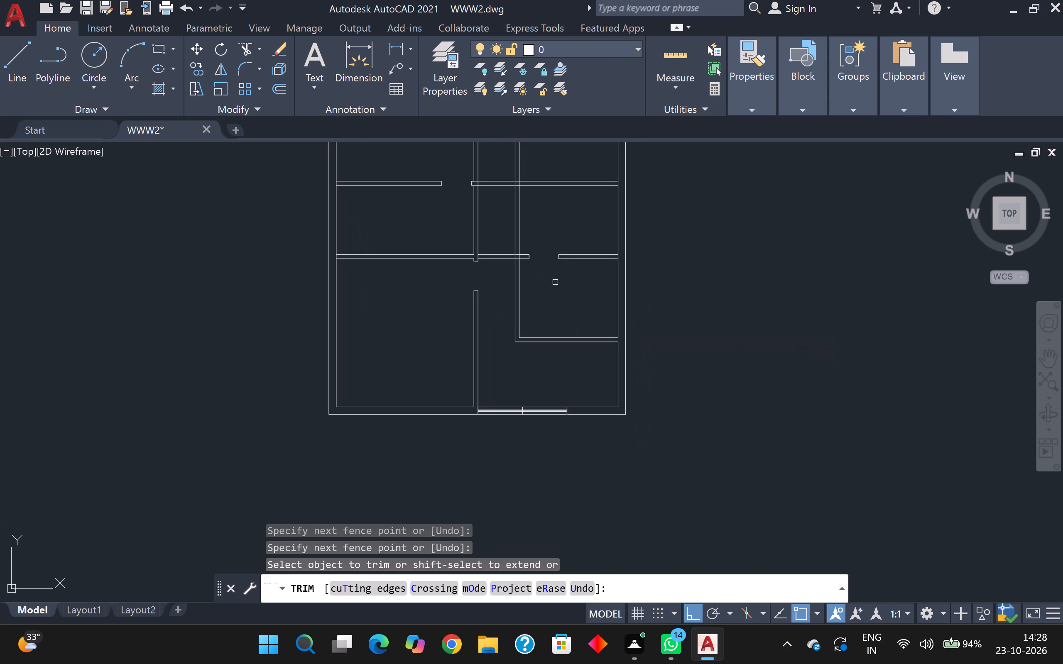
key("Escape")
scroll(576, 253, "down", 1)
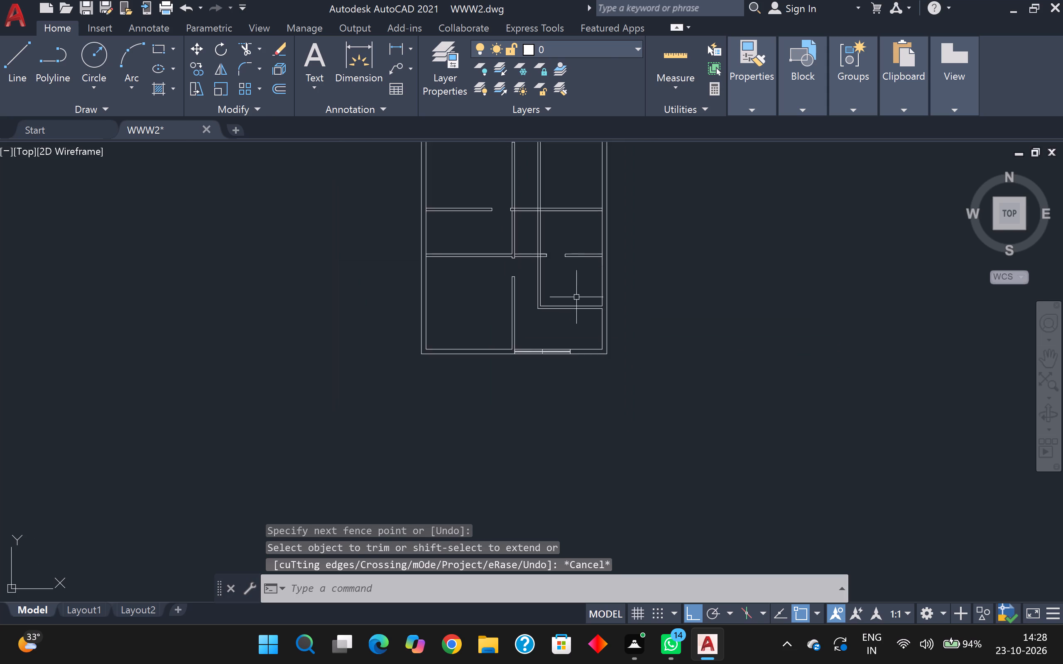
Trim the corridor's right partition above the next cross partition up, and trim that cross partition's lines where they cross the corridor.
scroll(578, 310, "up", 3)
scroll(576, 295, "down", 1)
scroll(581, 278, "up", 1)
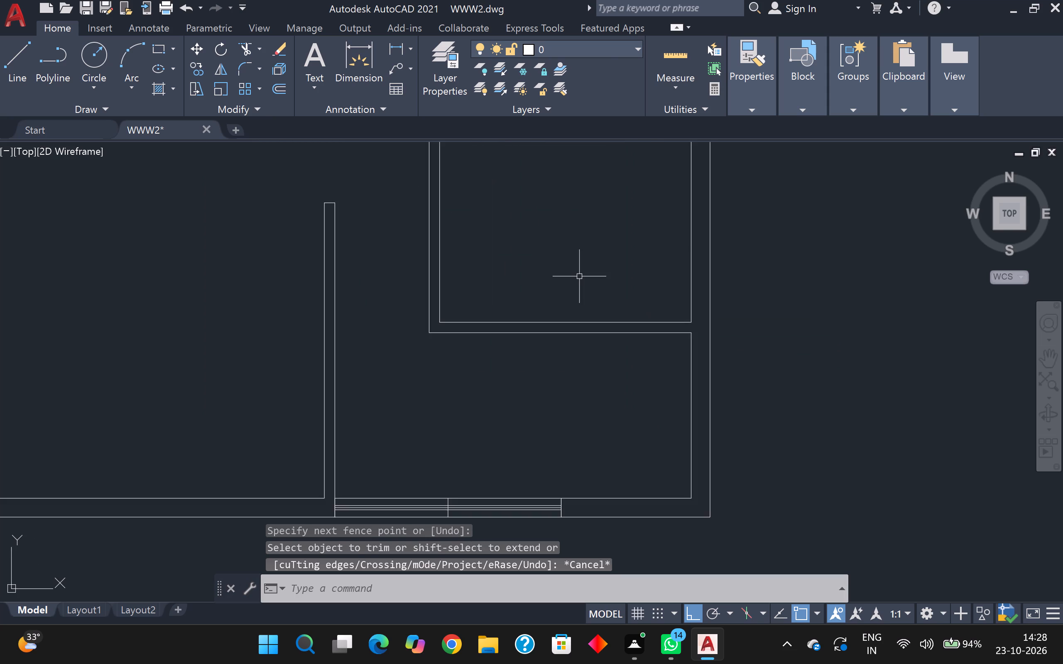
scroll(579, 276, "down", 3)
scroll(579, 276, "up", 1)
middle_click_drag(578, 275, 612, 334)
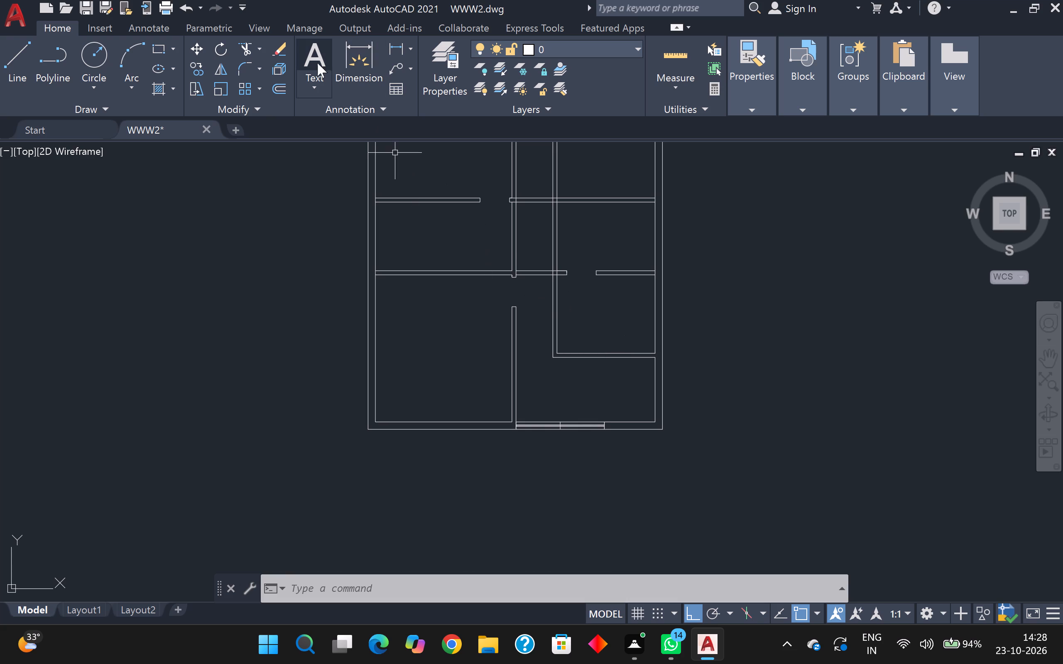
left_click(252, 56)
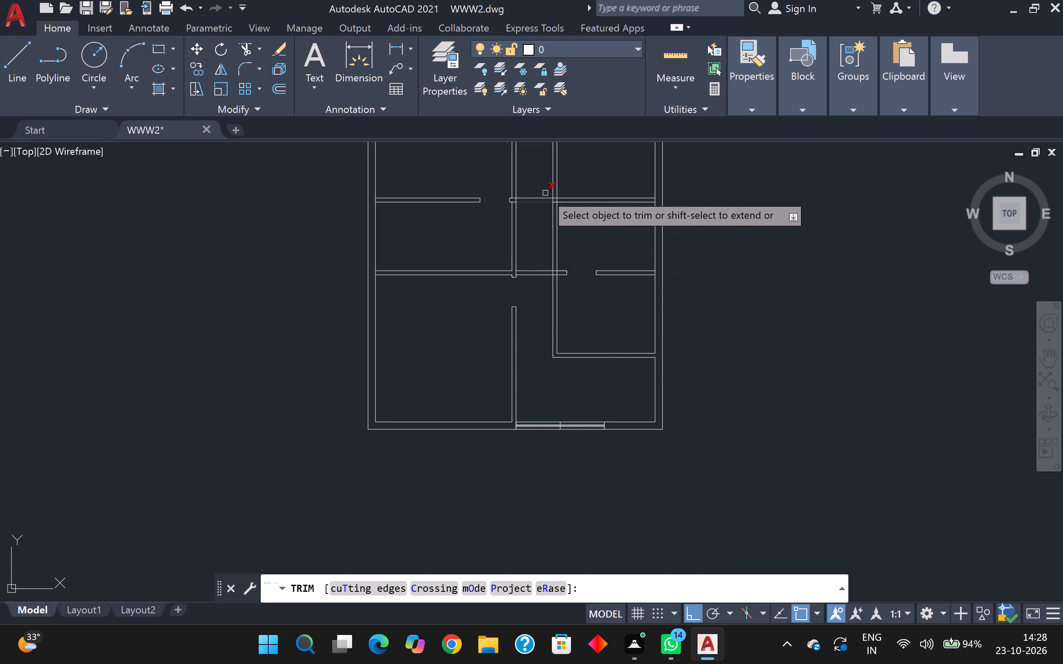
middle_click_drag(573, 193, 555, 219)
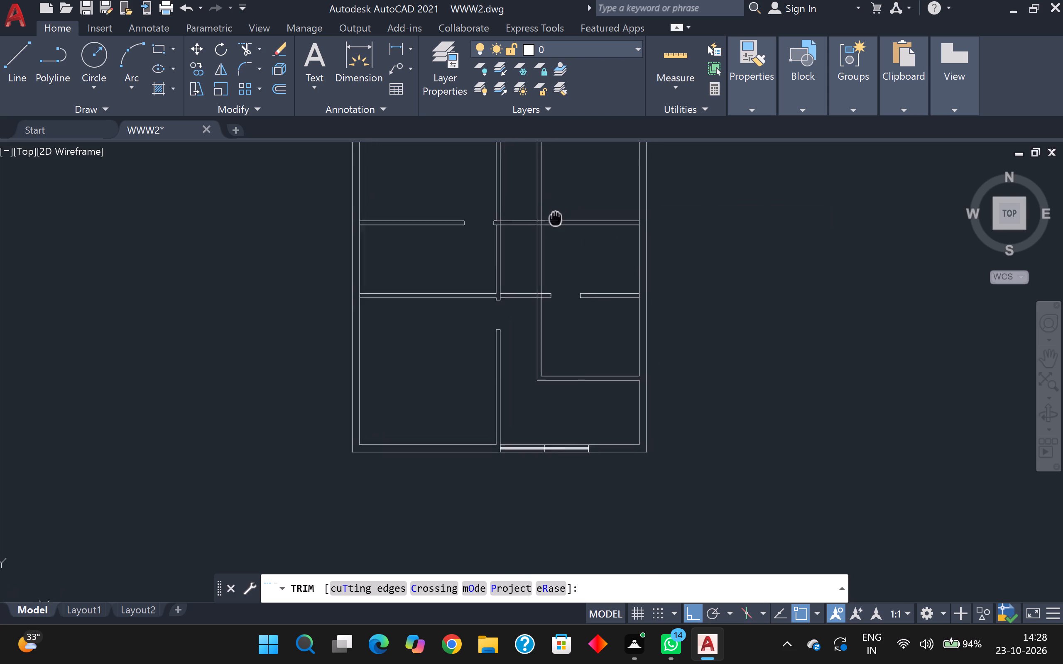
middle_click_drag(555, 219, 521, 366)
scroll(521, 366, "down", 1)
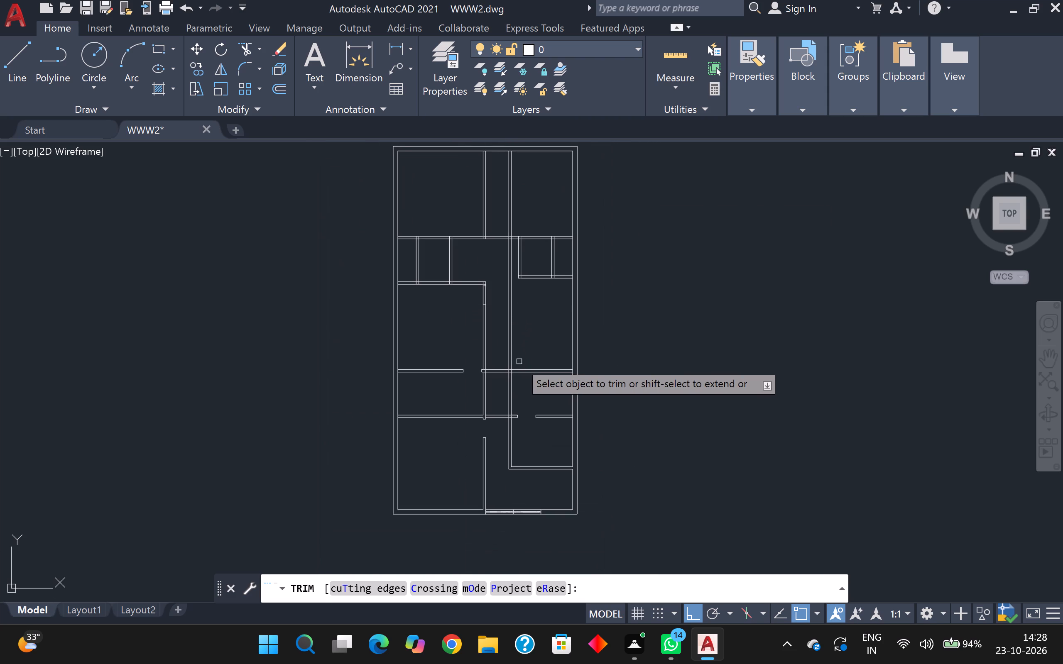
left_click(516, 349)
left_click(509, 348)
left_click(503, 361)
double_click(501, 400)
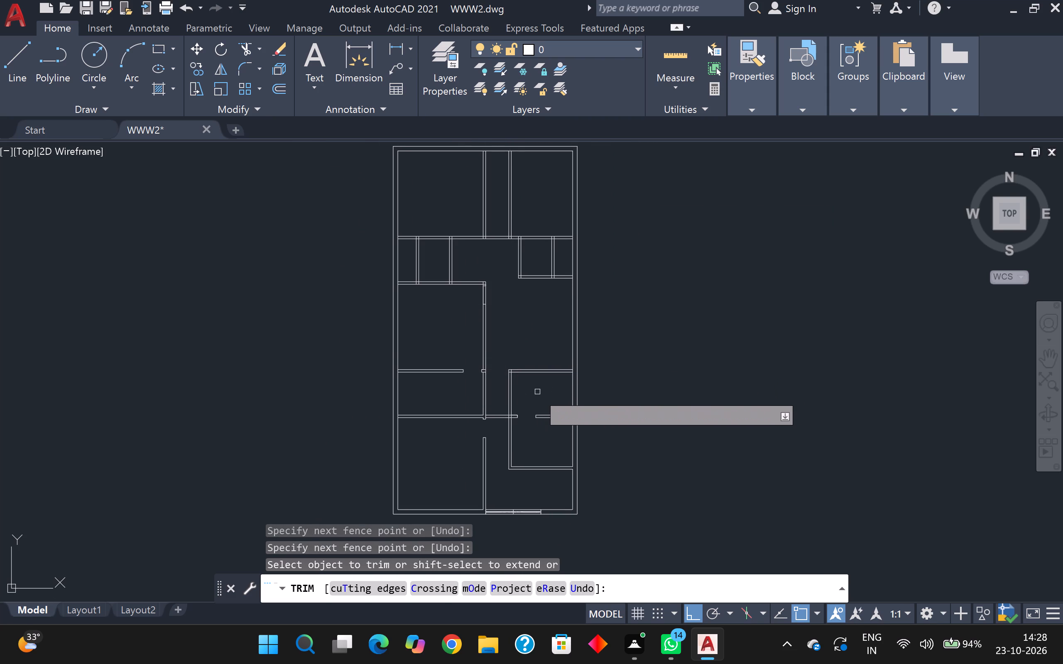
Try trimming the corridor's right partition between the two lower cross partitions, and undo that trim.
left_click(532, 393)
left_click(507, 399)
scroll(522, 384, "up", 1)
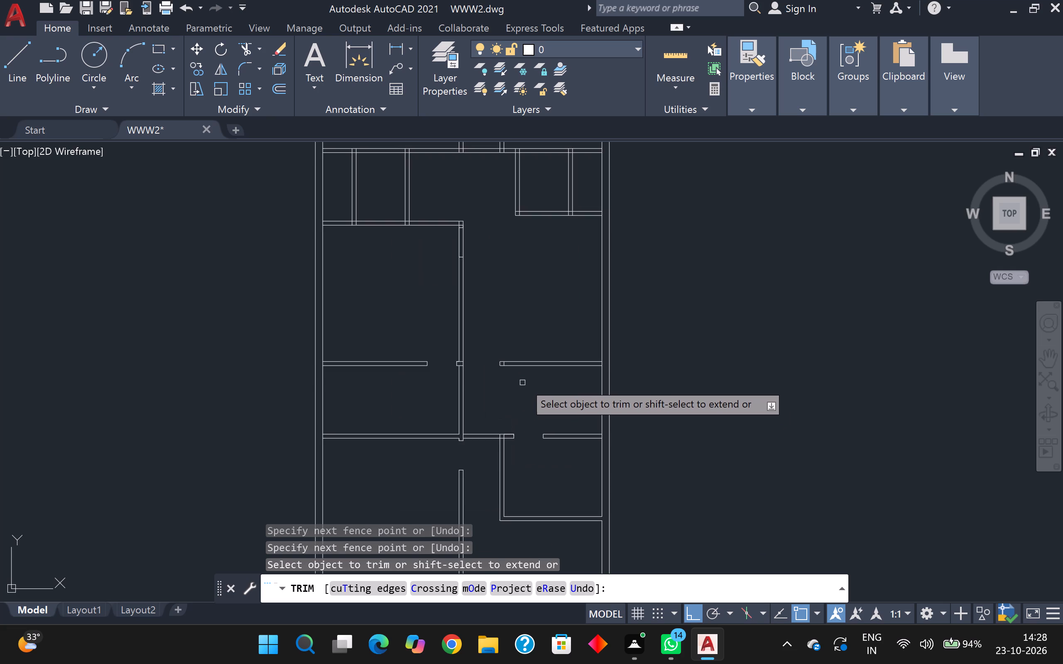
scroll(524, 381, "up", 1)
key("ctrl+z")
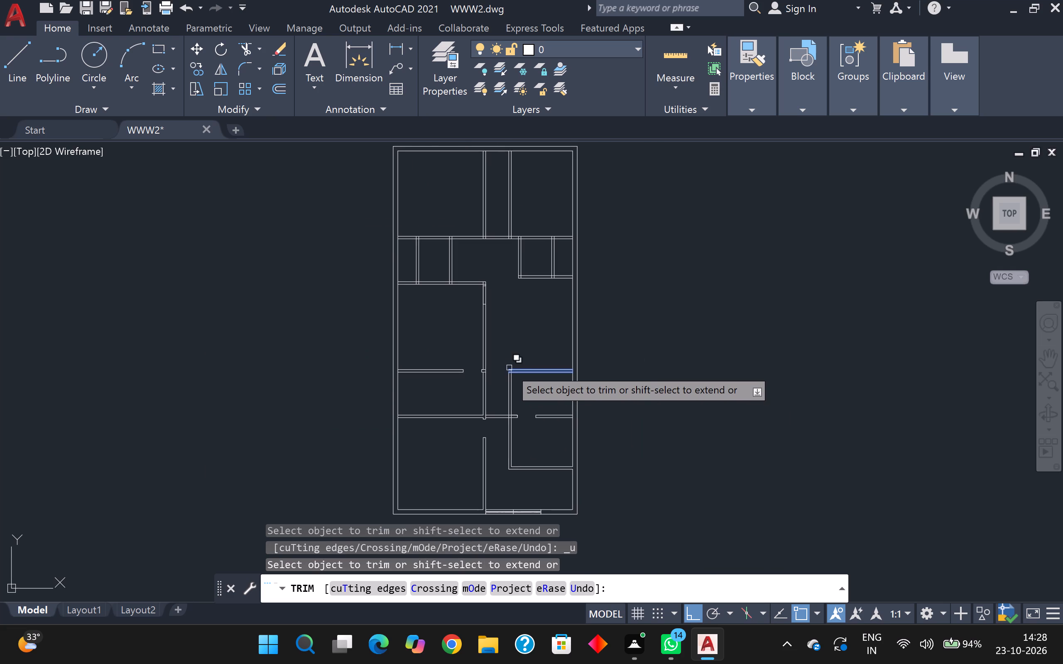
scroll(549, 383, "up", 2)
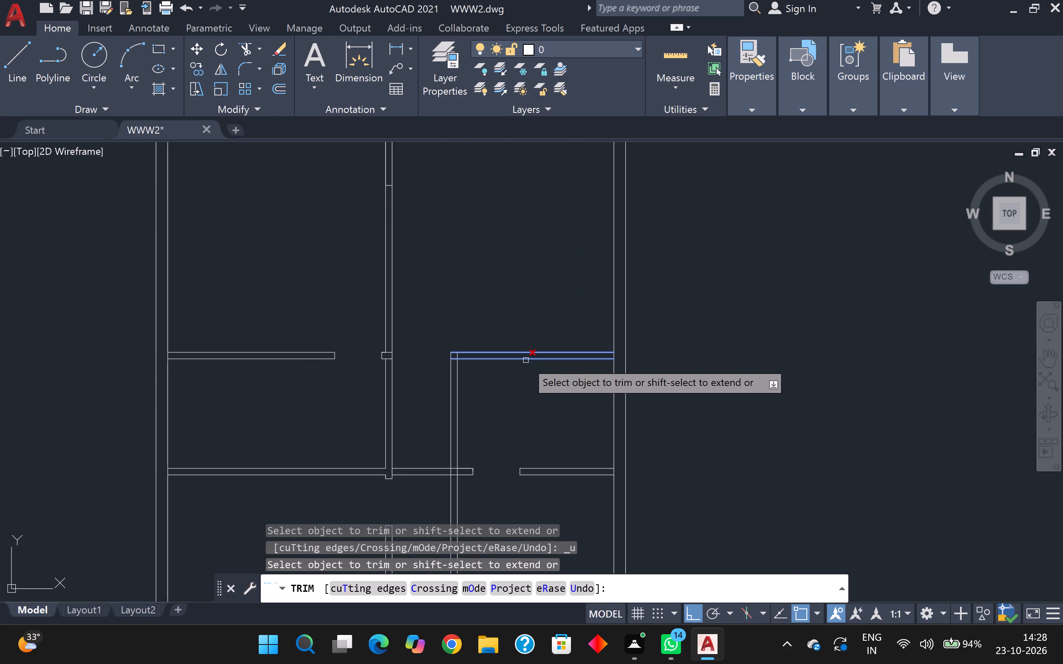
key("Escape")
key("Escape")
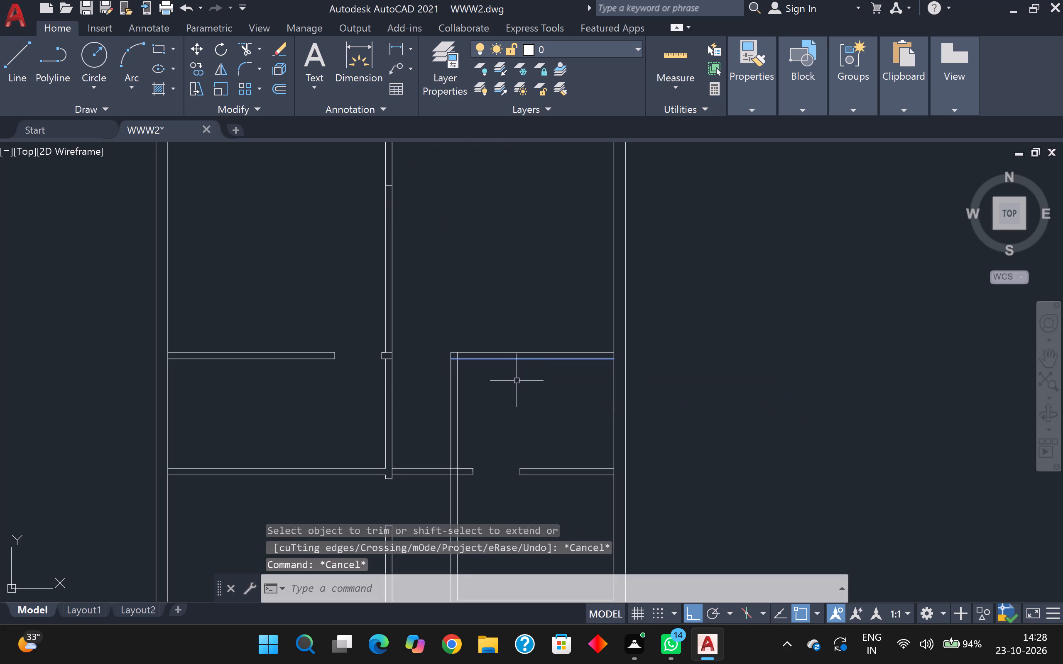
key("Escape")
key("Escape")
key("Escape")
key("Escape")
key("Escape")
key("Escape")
Draw a 3' line right along the right-hand room's top partition, starting above the inner face of its left wall.
key("l")
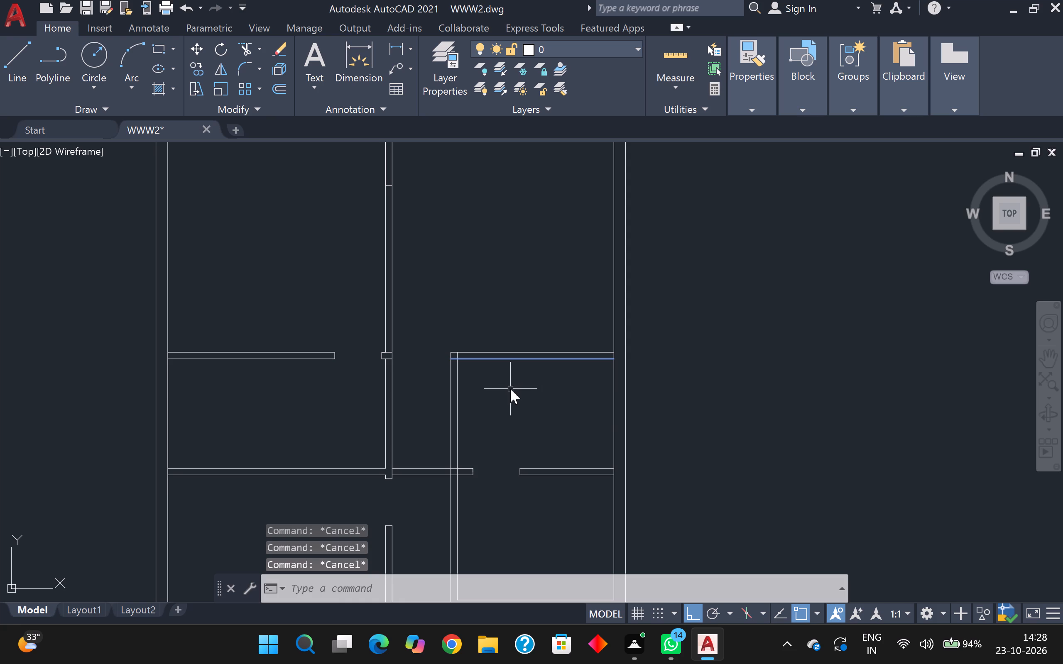
key("Return")
scroll(452, 368, "up", 4)
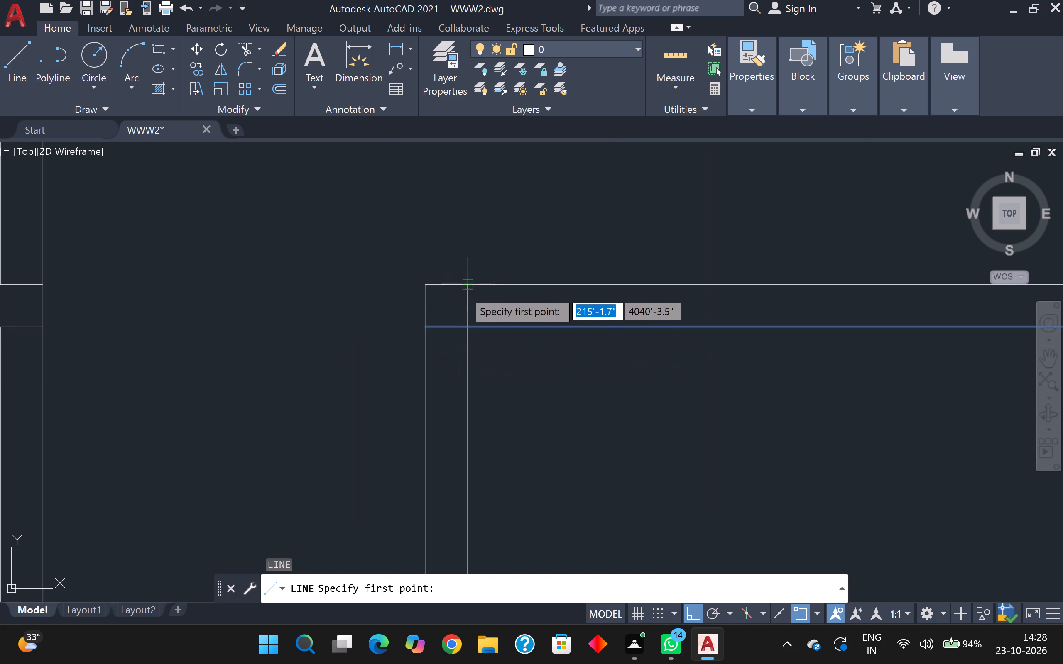
left_click(463, 289)
key("3")
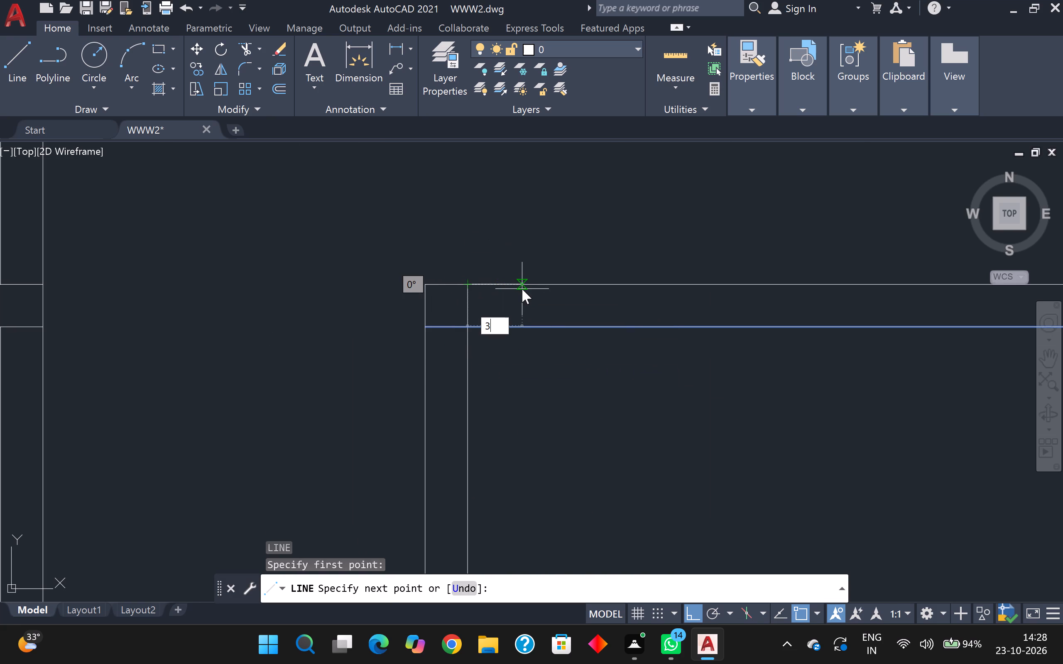
key("apostrophe")
key("Return")
scroll(637, 357, "up", 1)
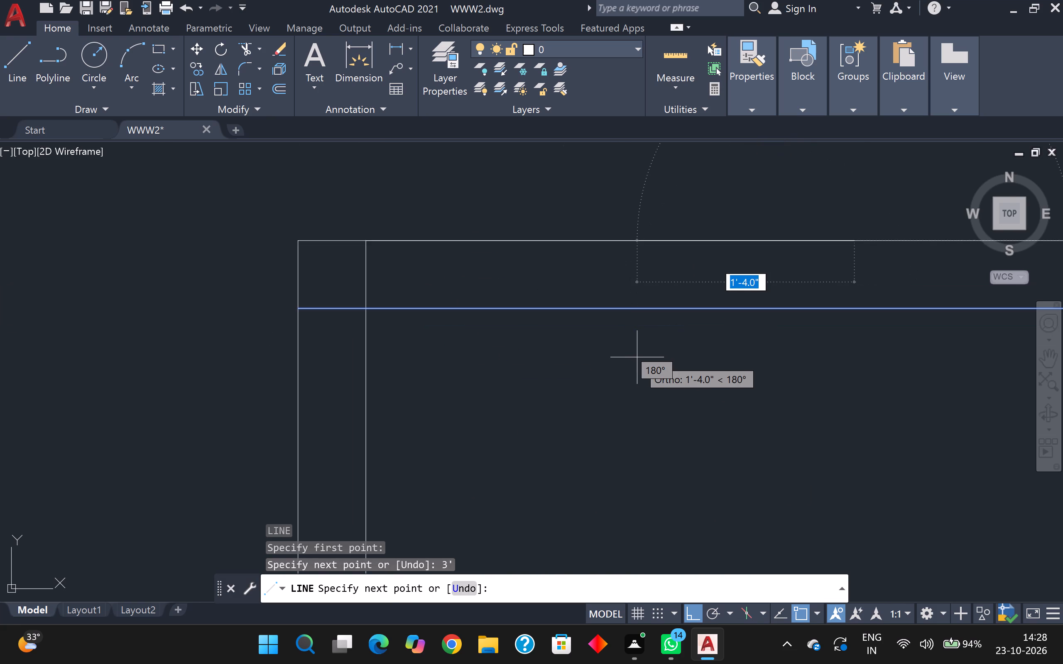
key("Escape")
key("Escape")
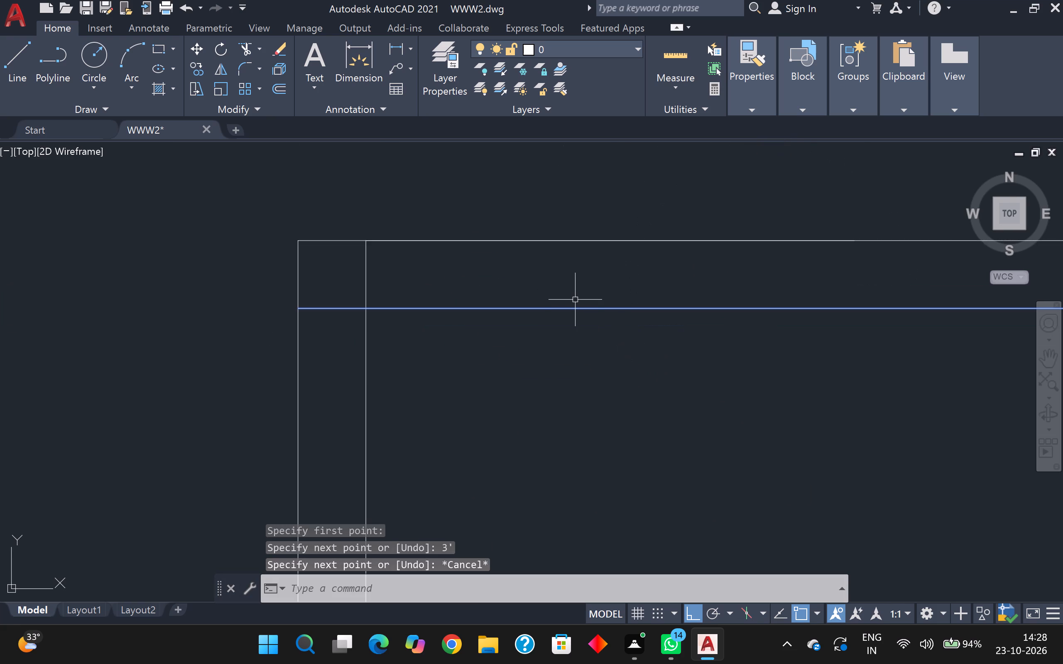
Draw a line from the same start point 3" right along the partition's upper line, and down across the partition as a jamb.
key("l")
key("Return")
left_click(371, 242)
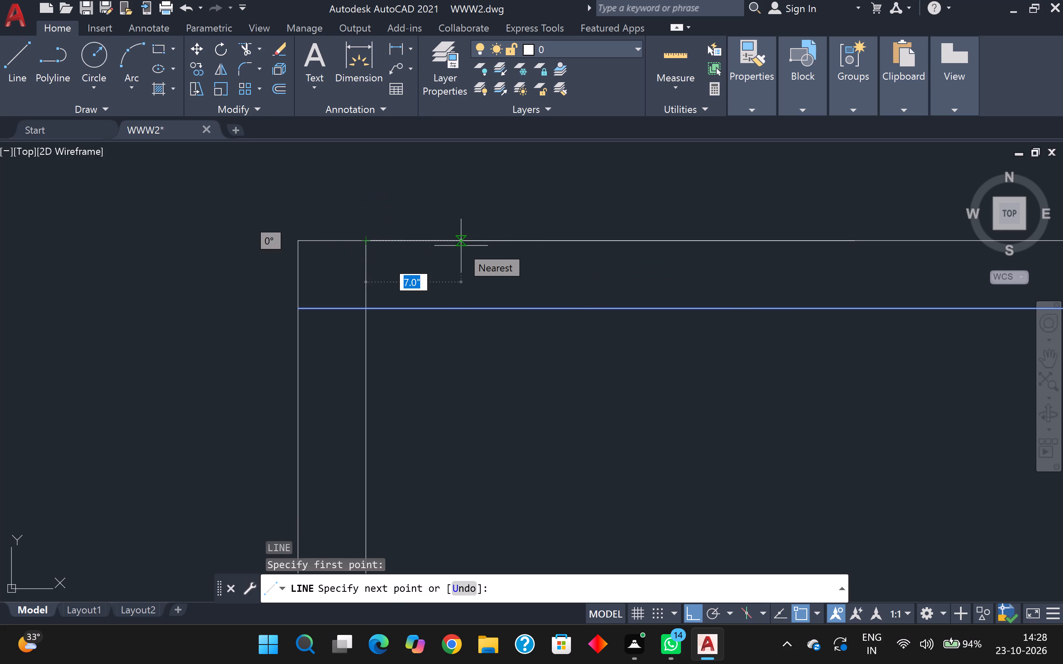
key("3")
key("Return")
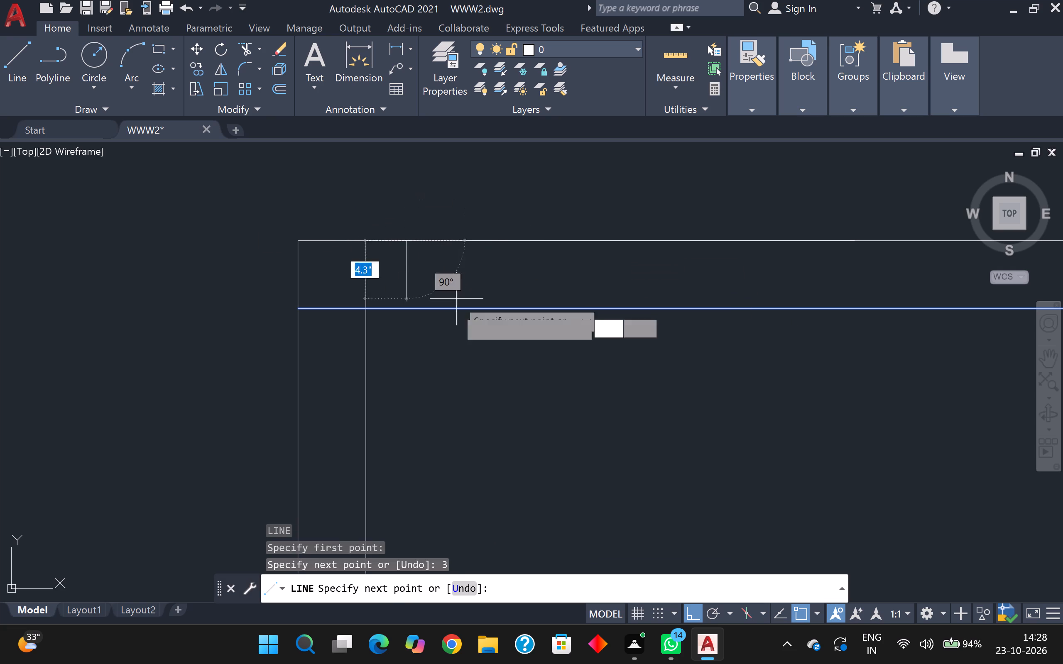
scroll(453, 329, "up", 2)
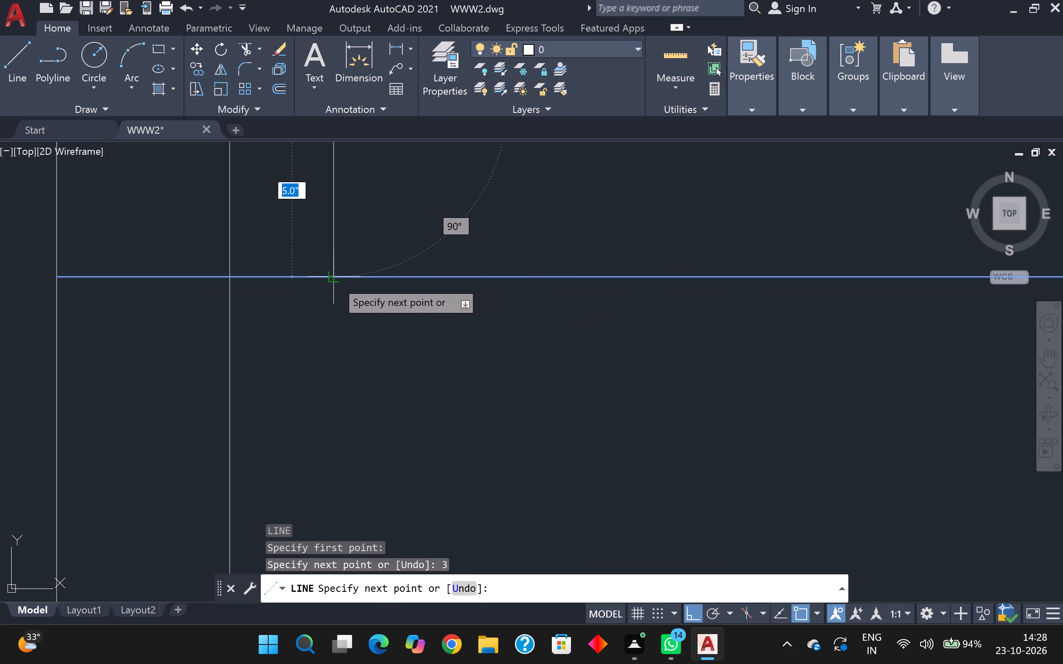
left_click(336, 280)
scroll(336, 280, "down", 2)
key("Escape")
scroll(336, 280, "down", 3)
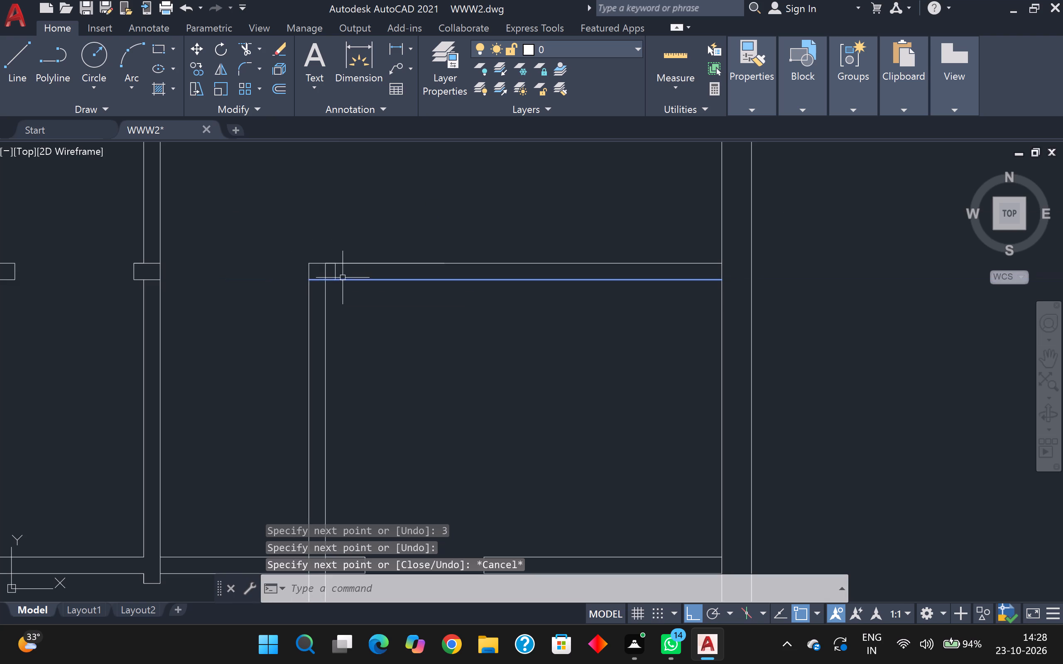
Offset the jamb line in the right-hand room's top partition 3' to the right as the opening's second jamb.
scroll(343, 277, "up", 2)
scroll(358, 234, "up", 3)
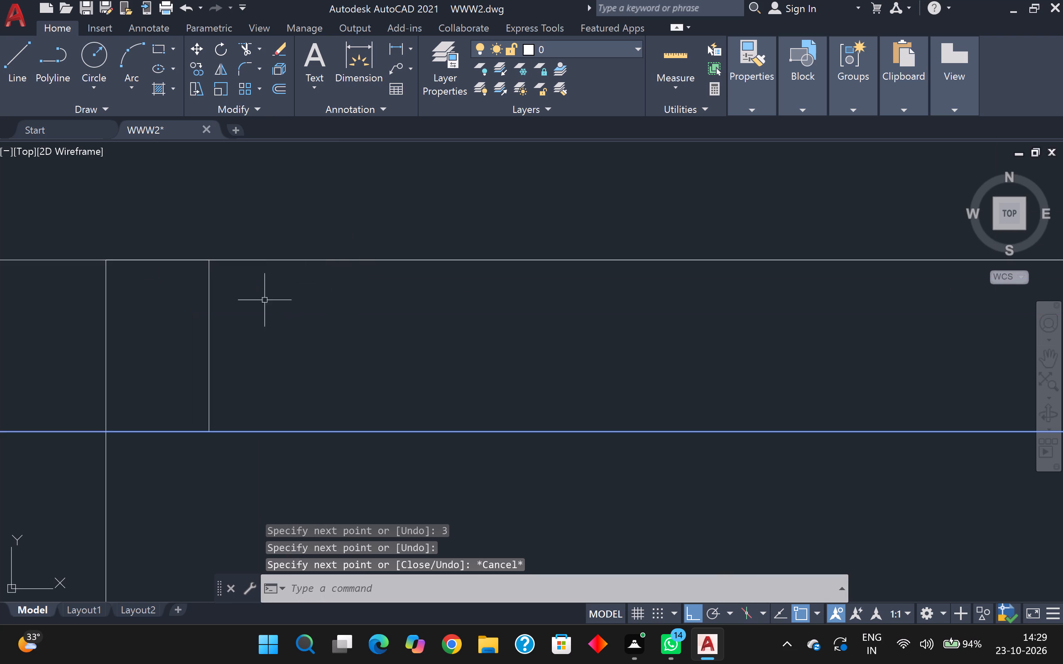
left_click(211, 303)
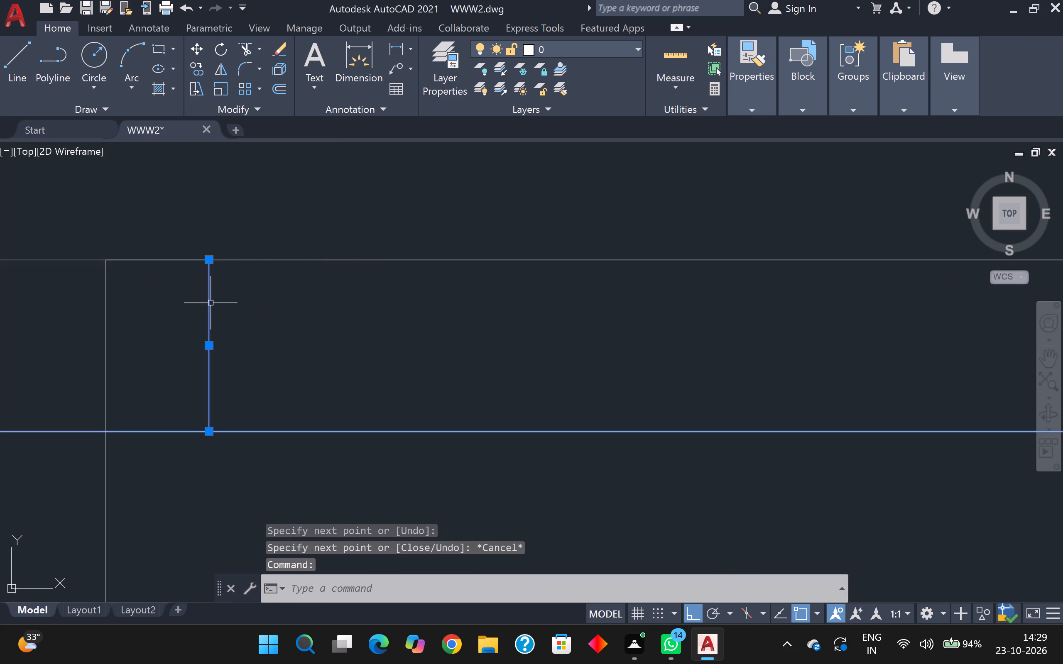
key("o")
key("Return")
key("Return")
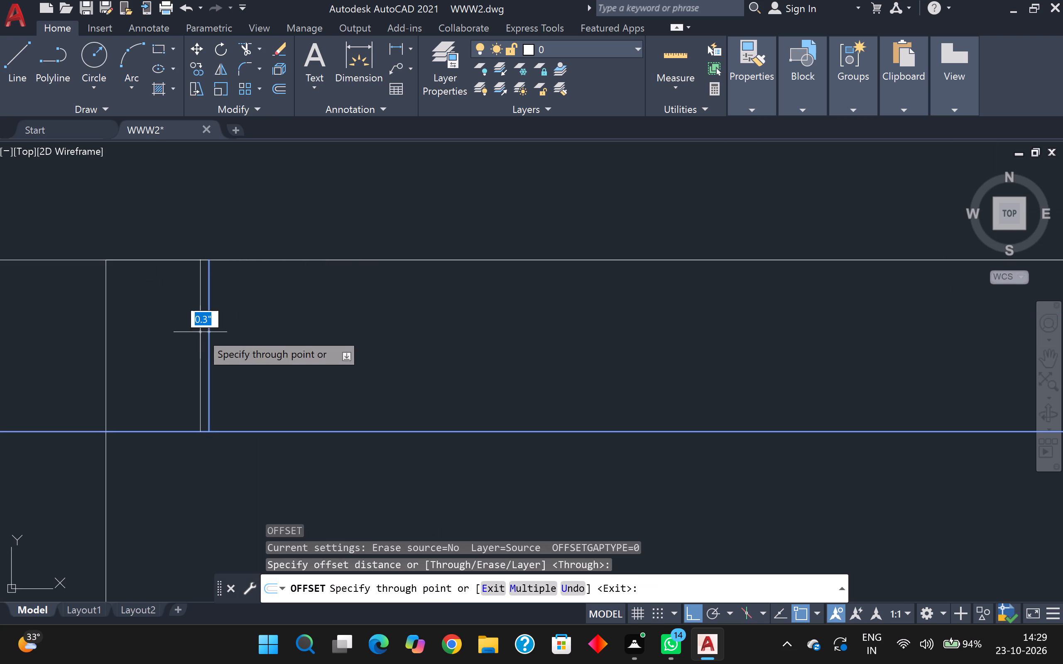
scroll(634, 308, "down", 3)
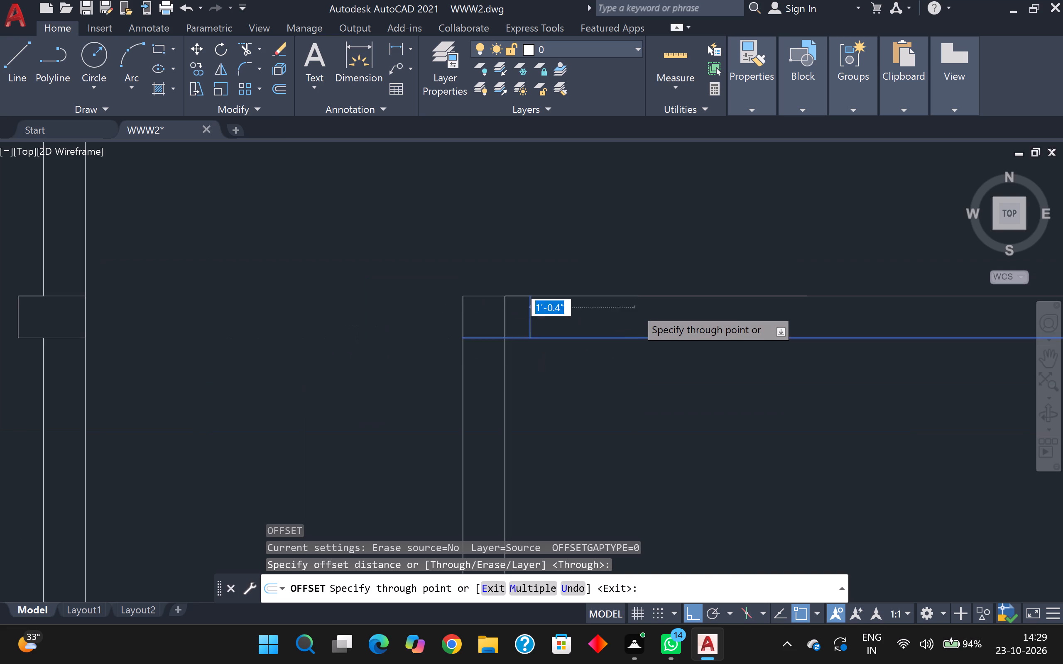
scroll(641, 308, "up", 3)
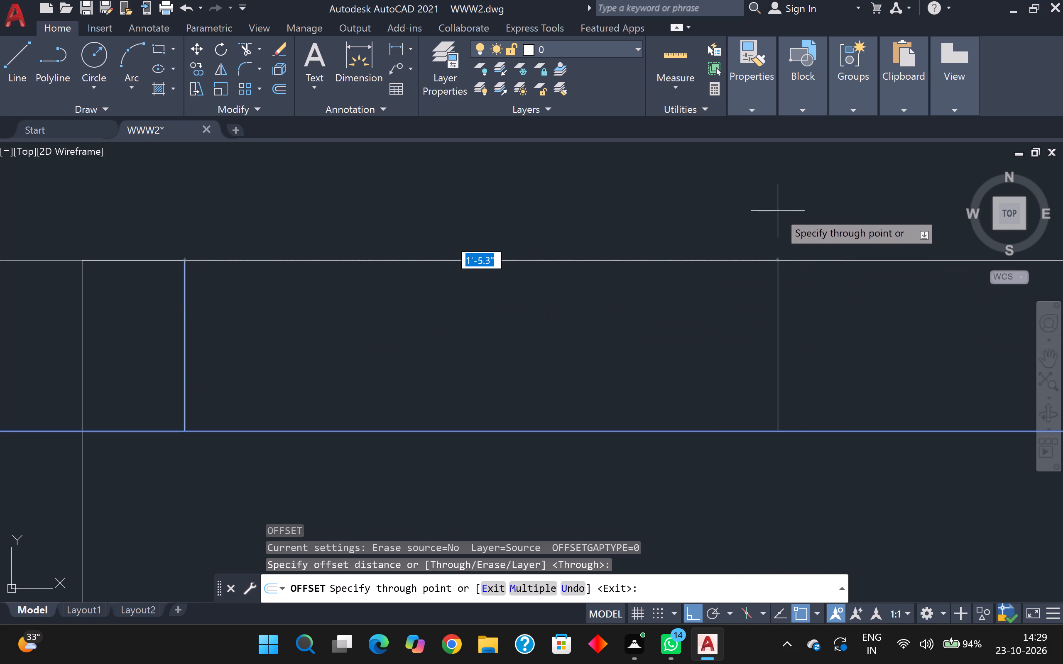
scroll(780, 207, "down", 1)
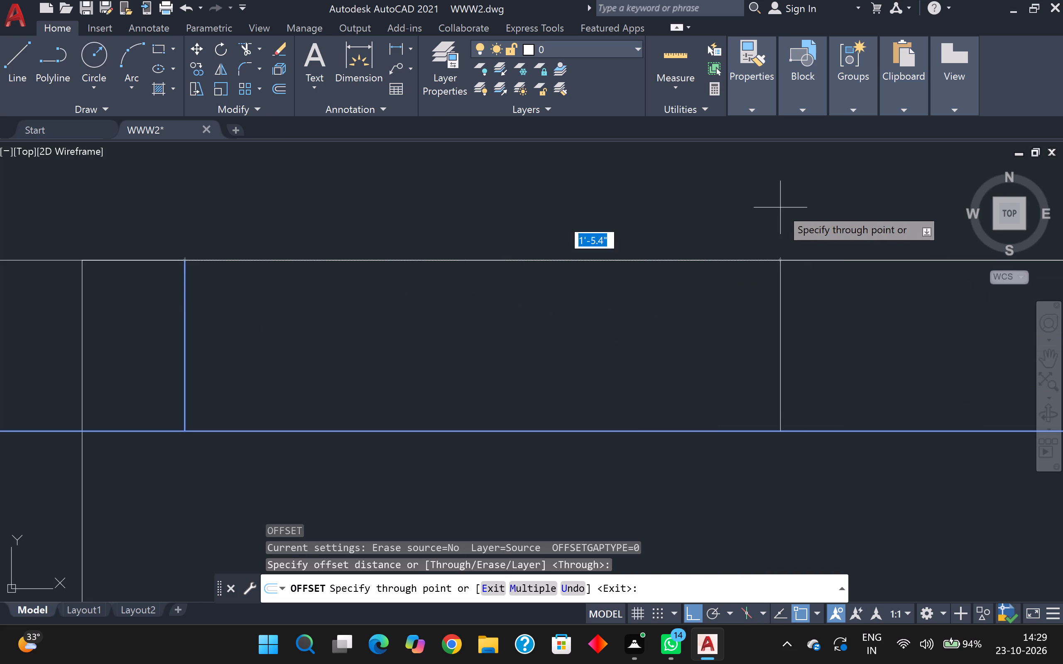
scroll(780, 207, "down", 1)
scroll(780, 208, "up", 2)
scroll(780, 208, "down", 2)
scroll(772, 378, "up", 2)
scroll(772, 378, "down", 3)
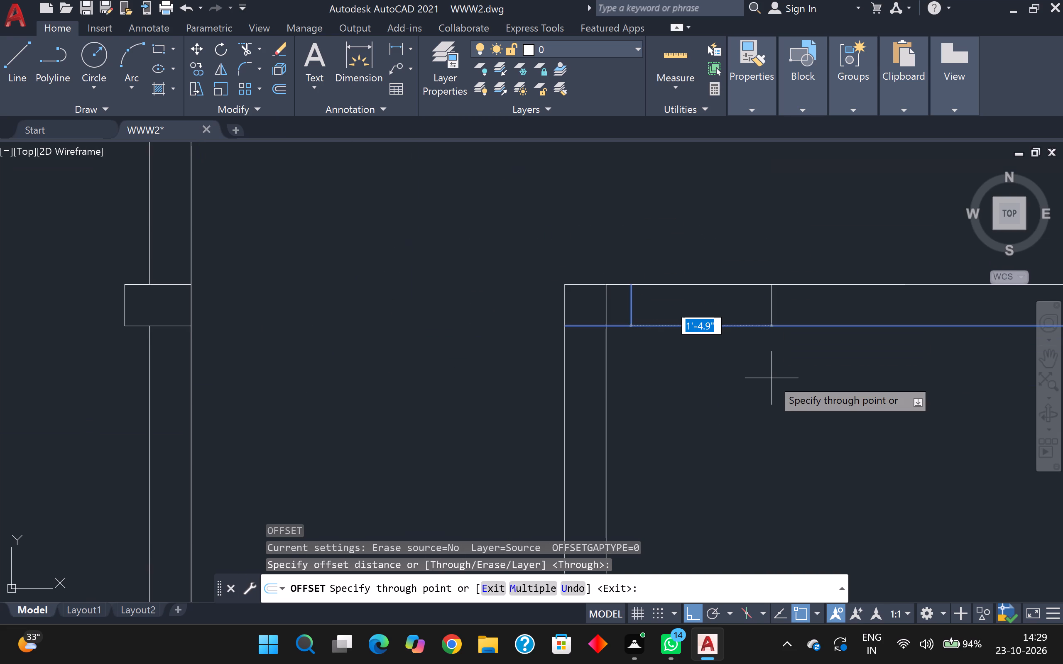
middle_click_drag(772, 377, 217, 427)
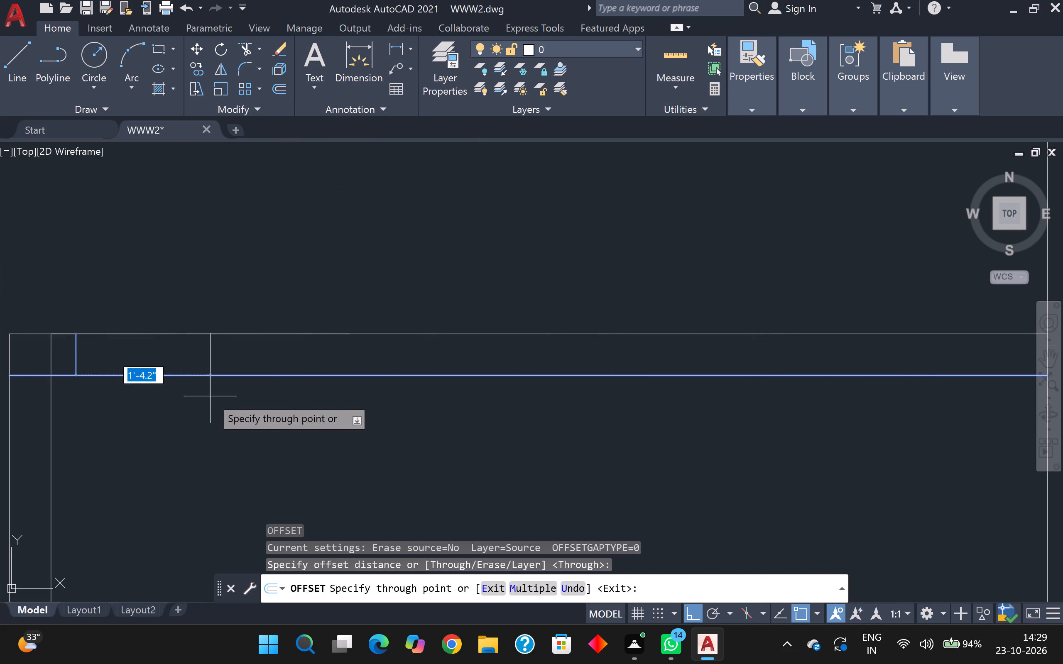
scroll(201, 388, "up", 3)
scroll(288, 345, "down", 3)
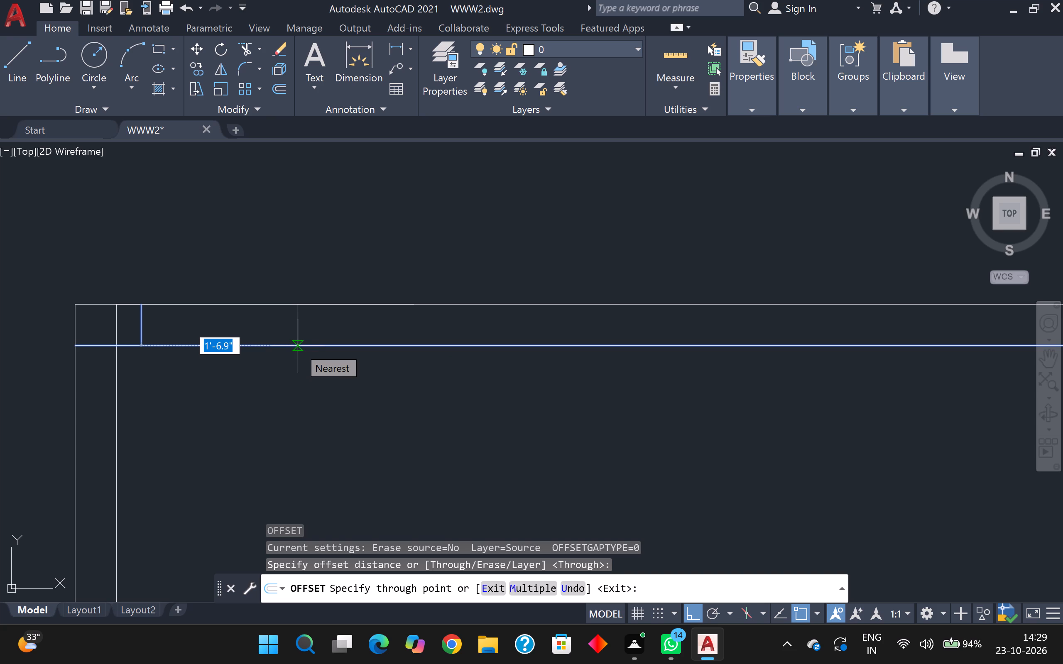
type("4'")
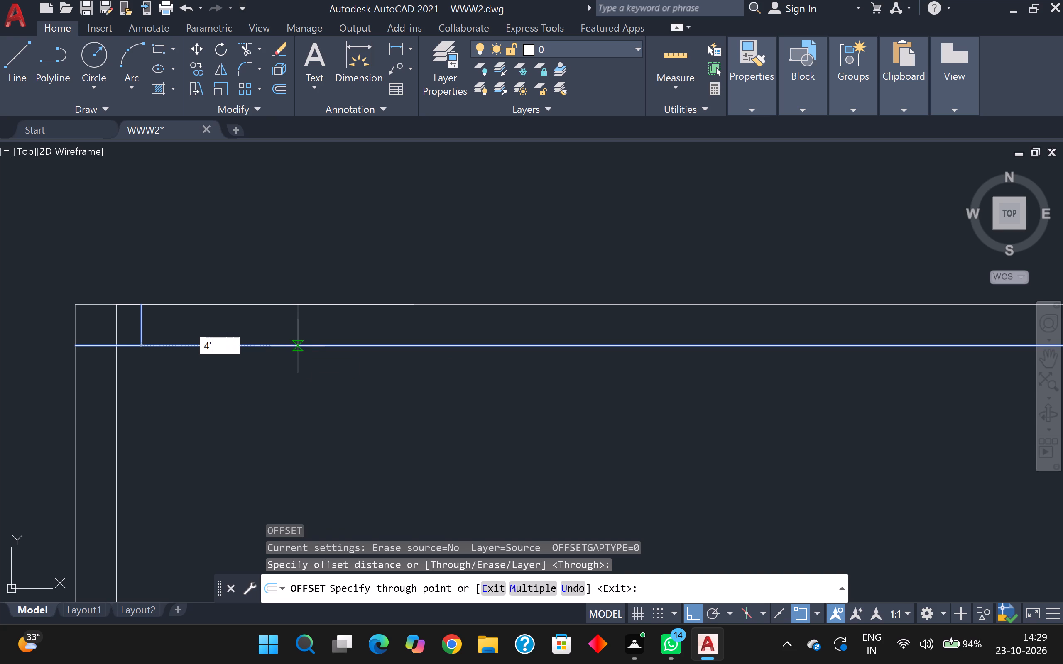
key("BackSpace")
key("BackSpace")
type("3'")
key("Return")
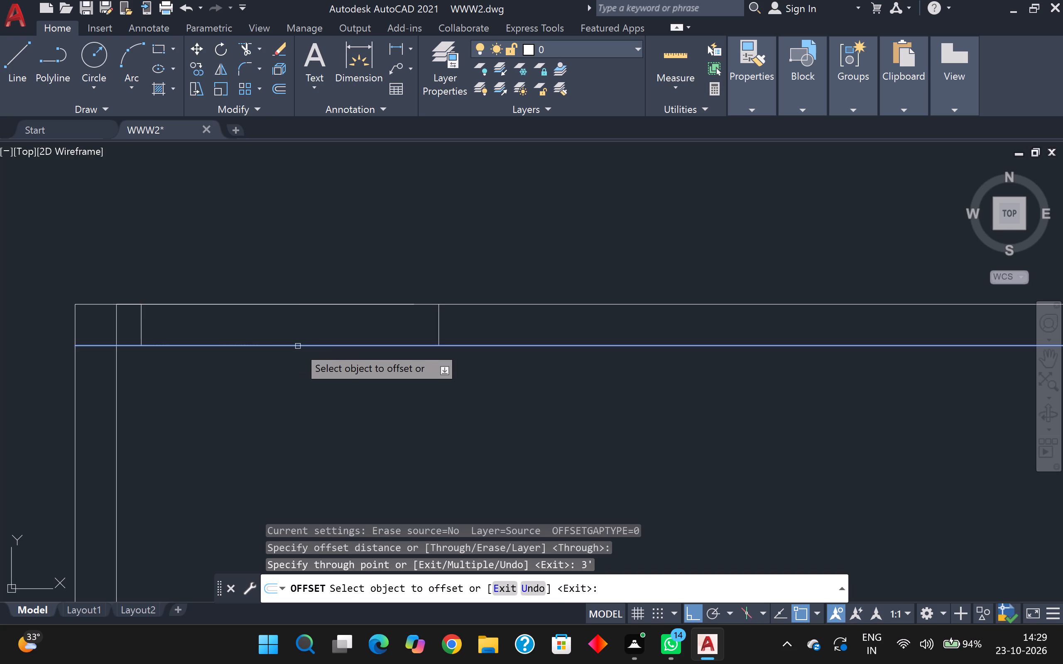
Trim the top partition's lines between the two jambs to open the doorway, and trim the overlapping lines at the room's top-left corner.
scroll(298, 346, "up", 4)
scroll(299, 349, "down", 7)
middle_click_drag(333, 290, 447, 230)
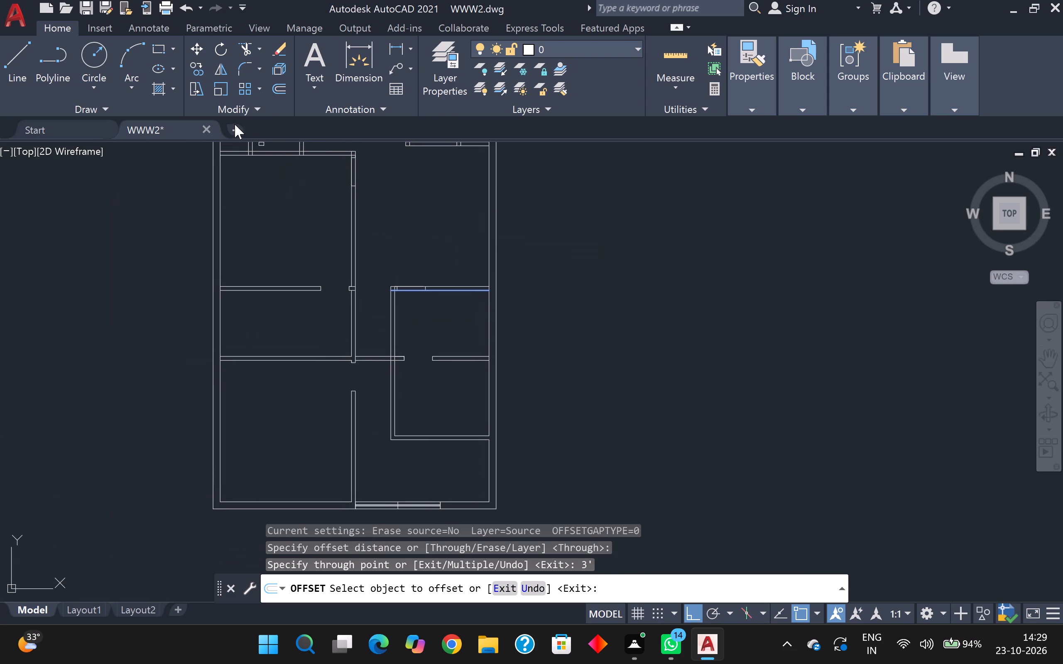
left_click(242, 43)
scroll(397, 331, "up", 3)
scroll(412, 213, "up", 1)
middle_click_drag(412, 212, 416, 213)
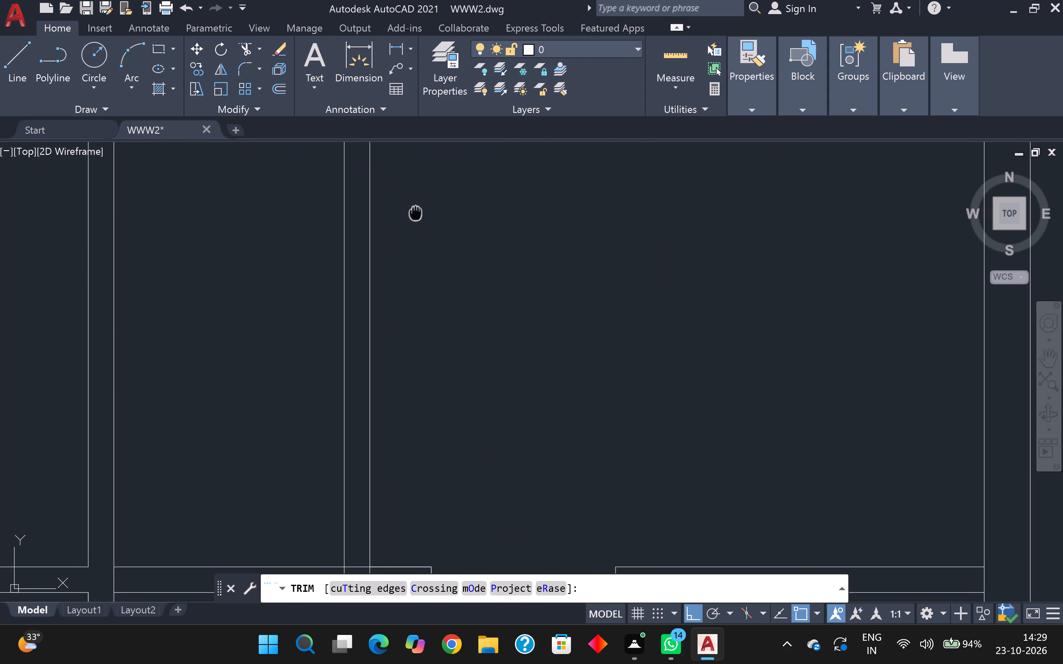
middle_click_drag(416, 213, 411, 370)
left_click(443, 336)
left_click(438, 249)
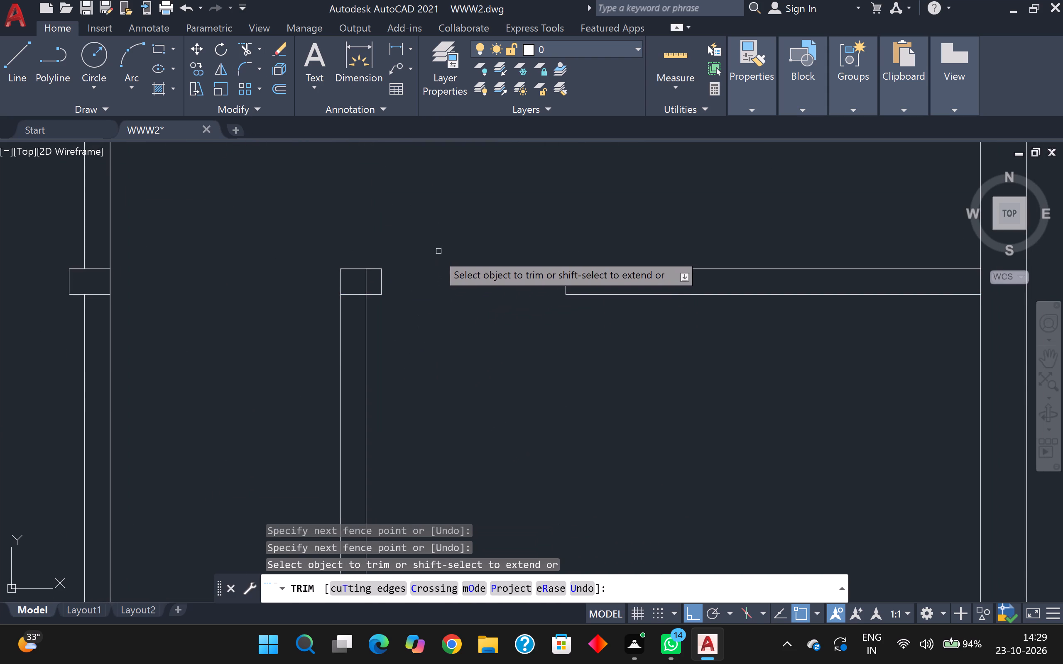
left_click(367, 281)
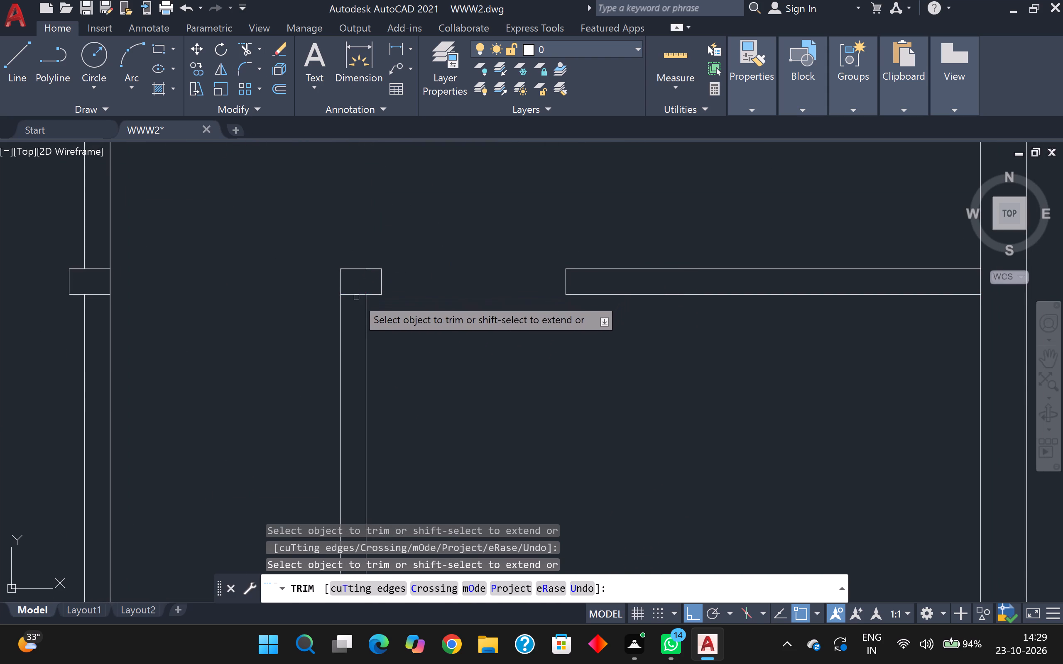
left_click(356, 298)
left_click(357, 287)
Trim both lines of the short cross-partition stub where they run across the corridor's left partition.
scroll(357, 287, "down", 3)
middle_click_drag(394, 298, 399, 257)
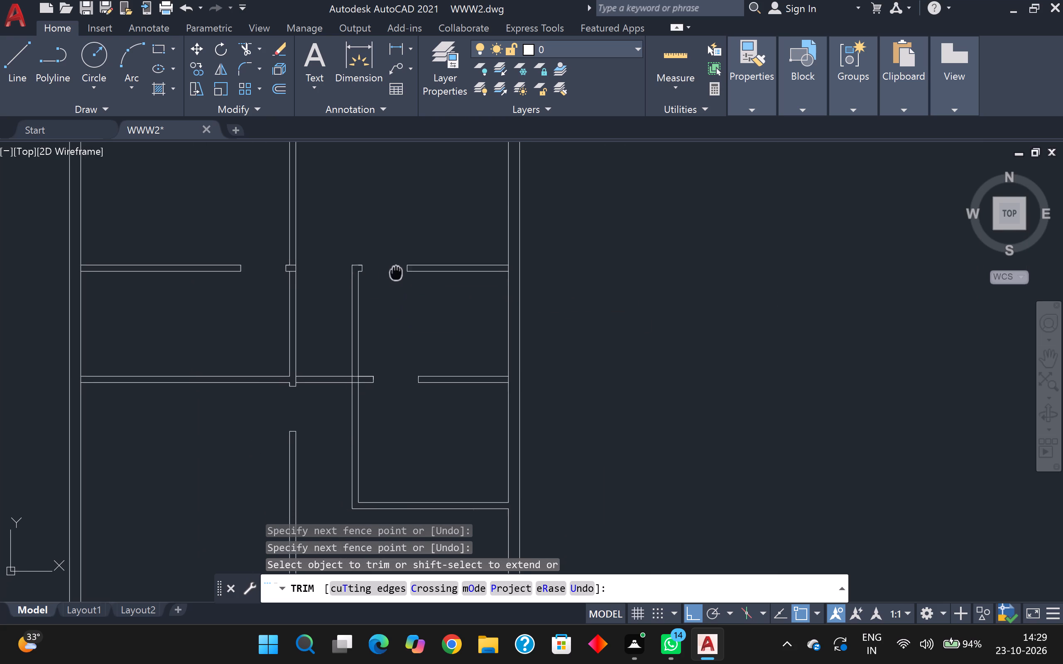
middle_click_drag(399, 257, 446, 240)
scroll(358, 230, "up", 3)
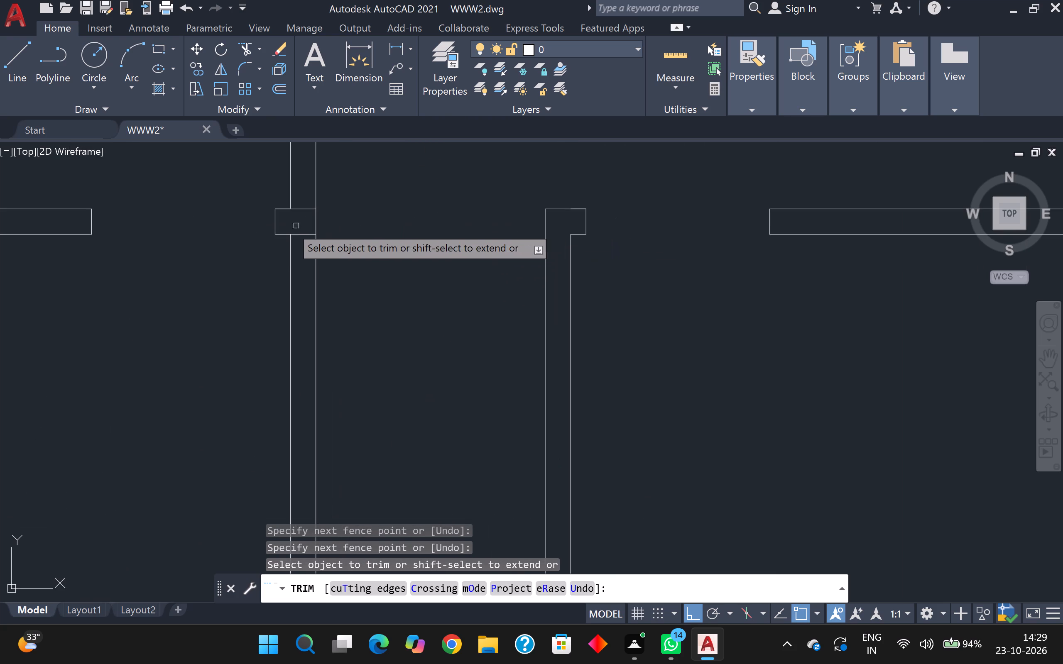
scroll(287, 238, "up", 2)
left_click(311, 231)
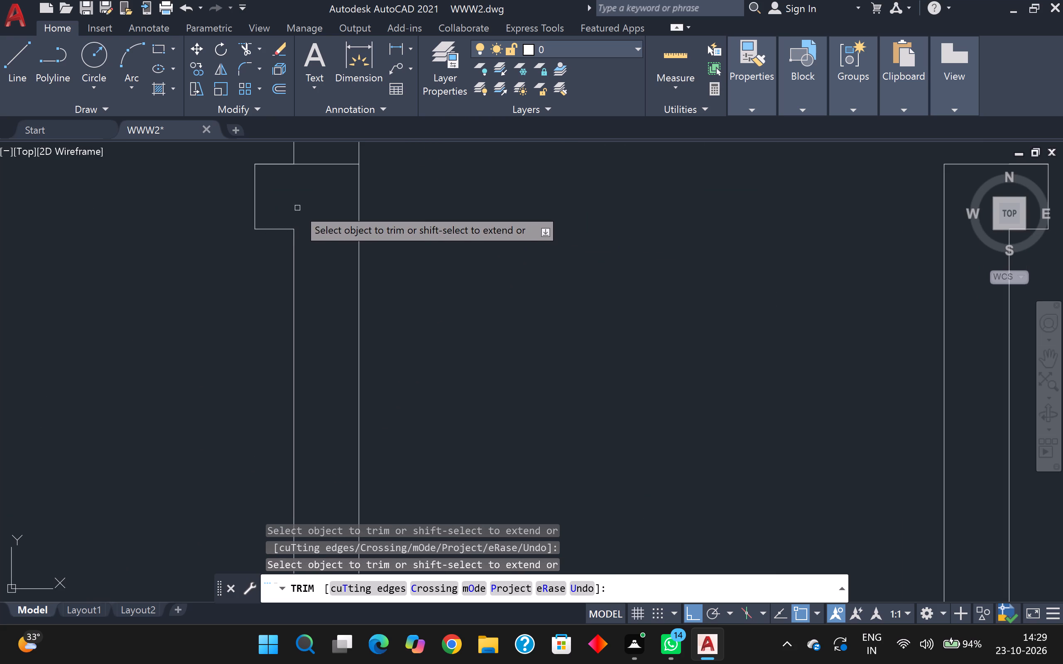
middle_click_drag(297, 207, 288, 299)
left_click(302, 254)
Trim the next lower cross partition's lines across the corridor and clear the overlapping lines where it meets the right-hand room's left wall.
scroll(302, 254, "down", 4)
middle_click_drag(348, 279, 350, 278)
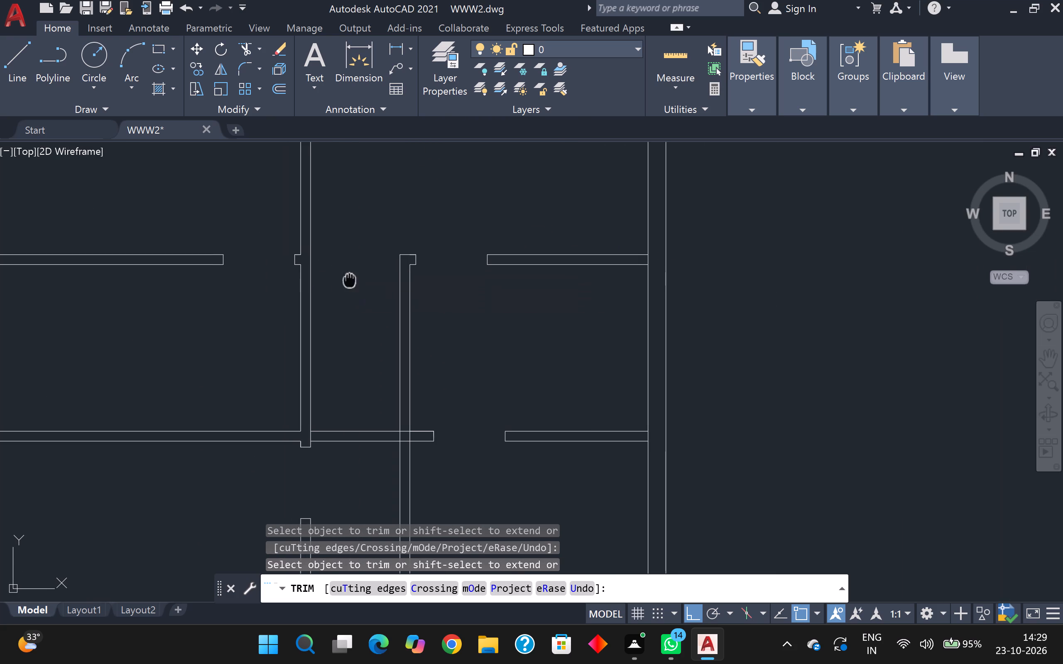
middle_click_drag(350, 278, 397, 204)
scroll(398, 264, "down", 2)
scroll(403, 332, "up", 2)
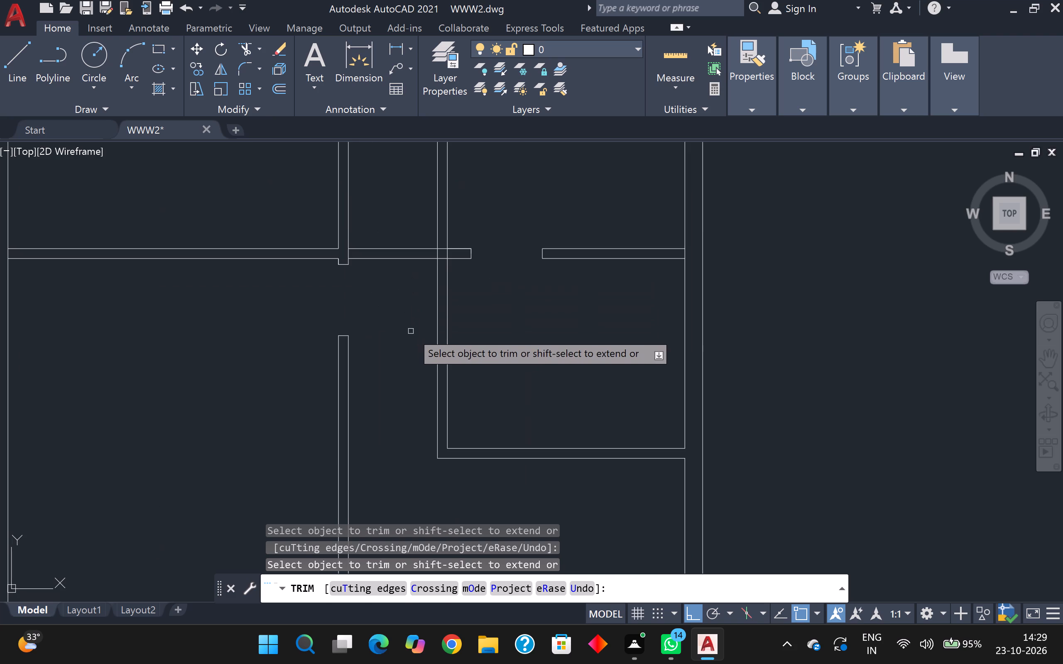
left_click(411, 330)
left_click(393, 234)
scroll(465, 262, "up", 3)
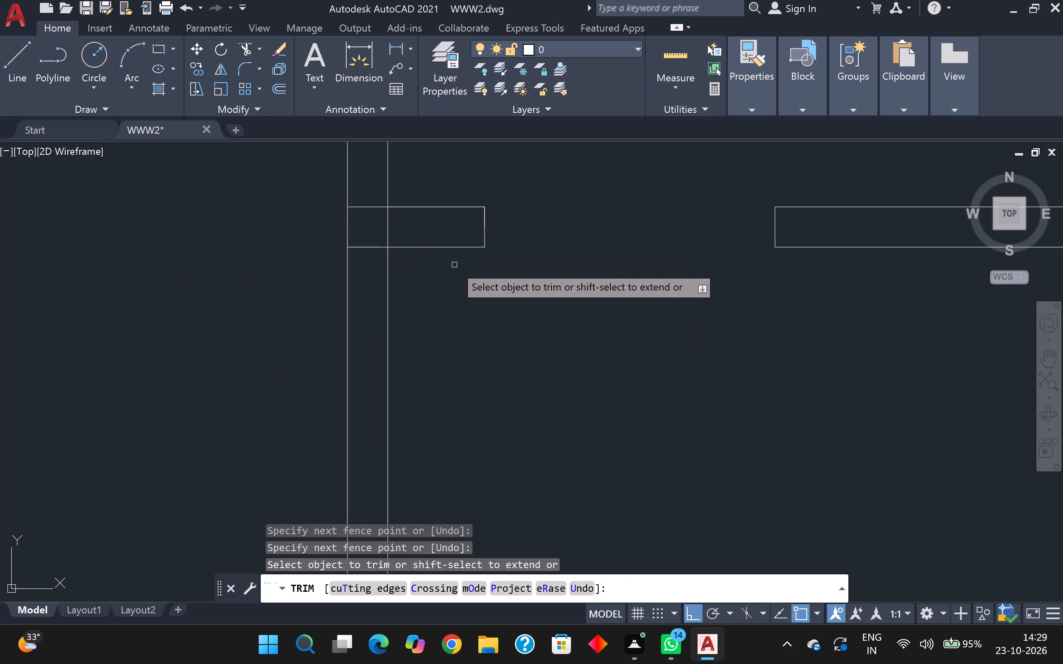
left_click(372, 254)
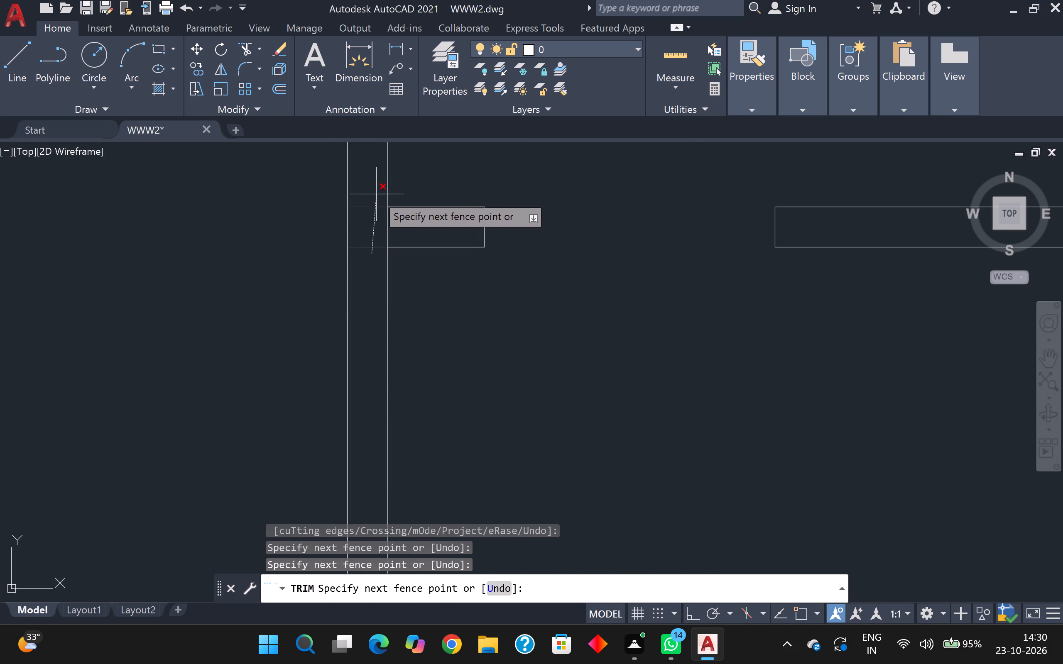
left_click(376, 194)
left_click(391, 220)
left_click(371, 229)
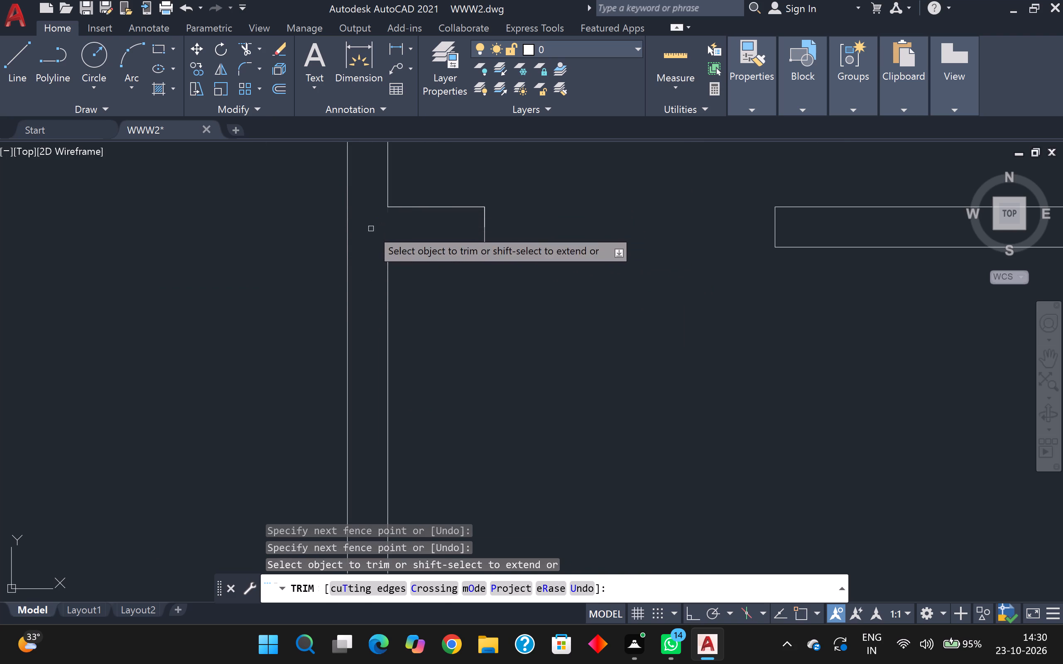
Trim the corridor's left partition between the jambs below the upper-left small rooms, and trim the overlapping lines at its top corner.
scroll(379, 247, "down", 3)
middle_click_drag(446, 301, 473, 292)
scroll(472, 293, "down", 3)
scroll(494, 270, "up", 2)
scroll(492, 271, "down", 2)
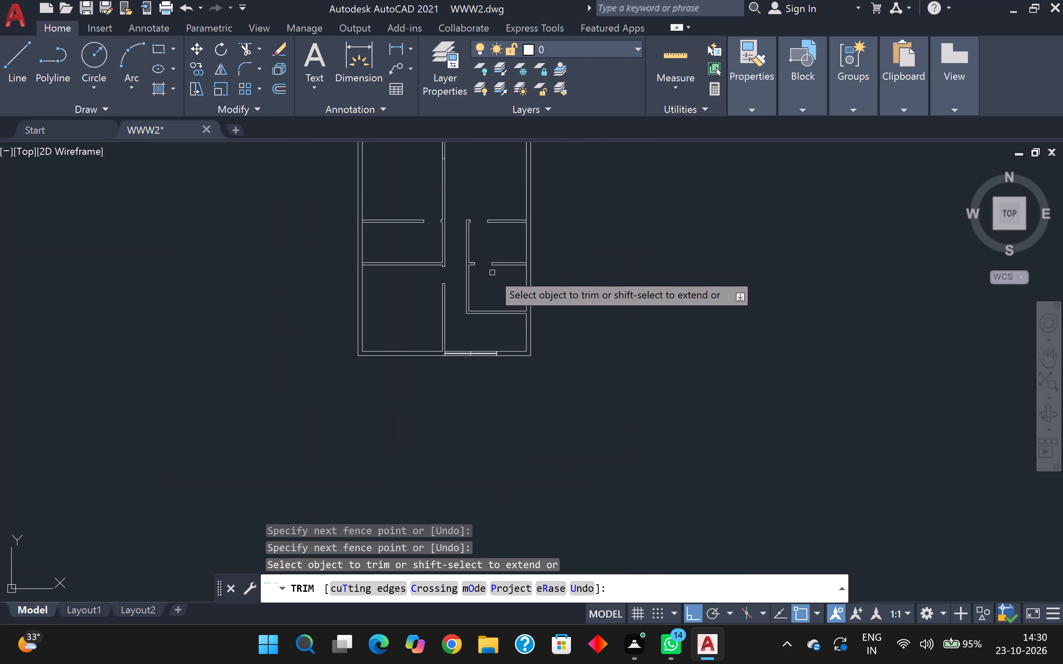
middle_click_drag(492, 247, 450, 339)
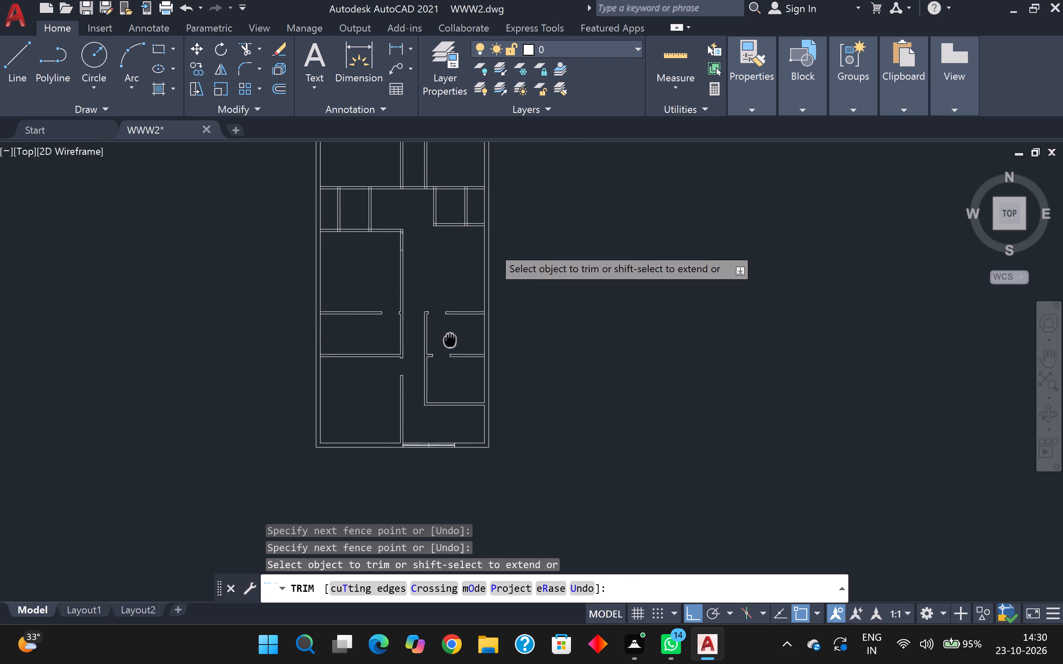
middle_click_drag(450, 339, 461, 405)
scroll(375, 252, "up", 2)
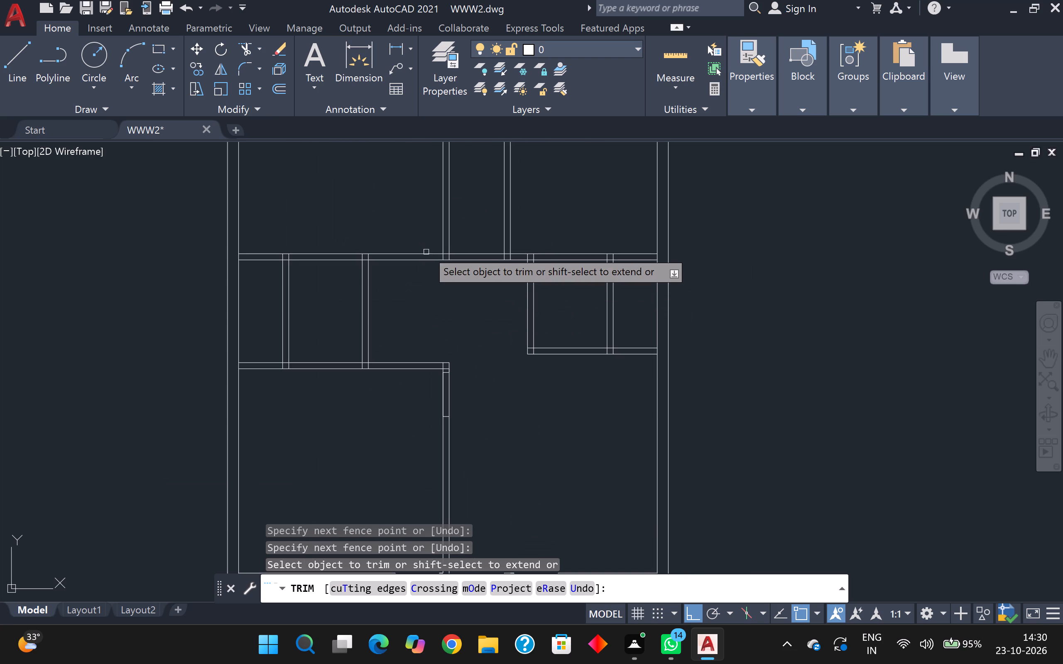
scroll(424, 278, "down", 1)
scroll(451, 373, "up", 1)
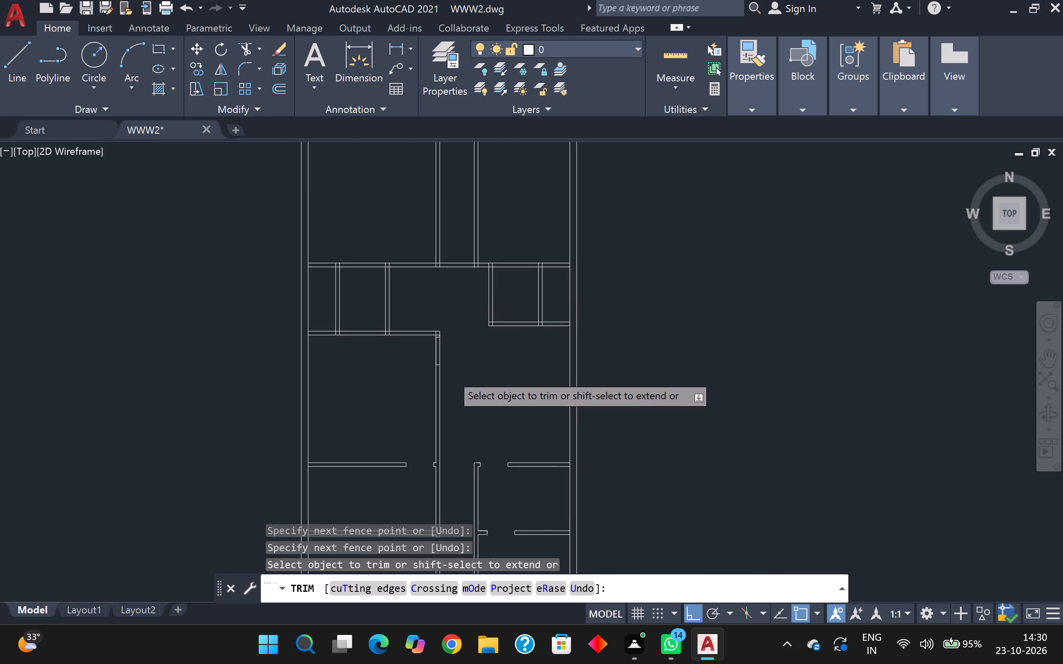
middle_click_drag(463, 398, 541, 420)
scroll(463, 398, "up", 1)
left_click(522, 320)
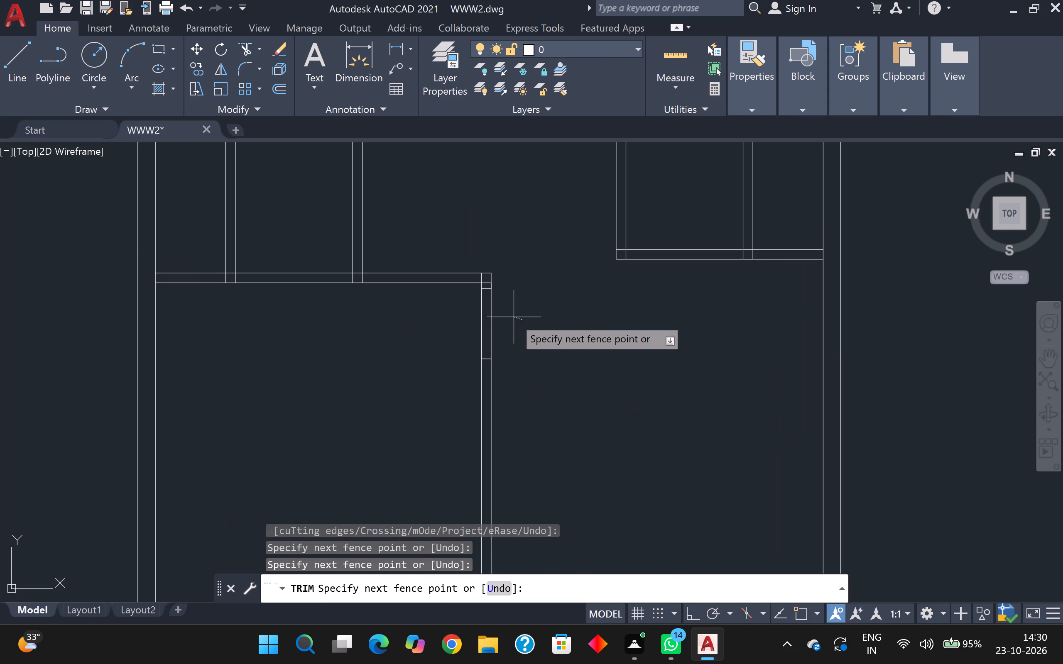
left_click(463, 308)
scroll(473, 282, "up", 3)
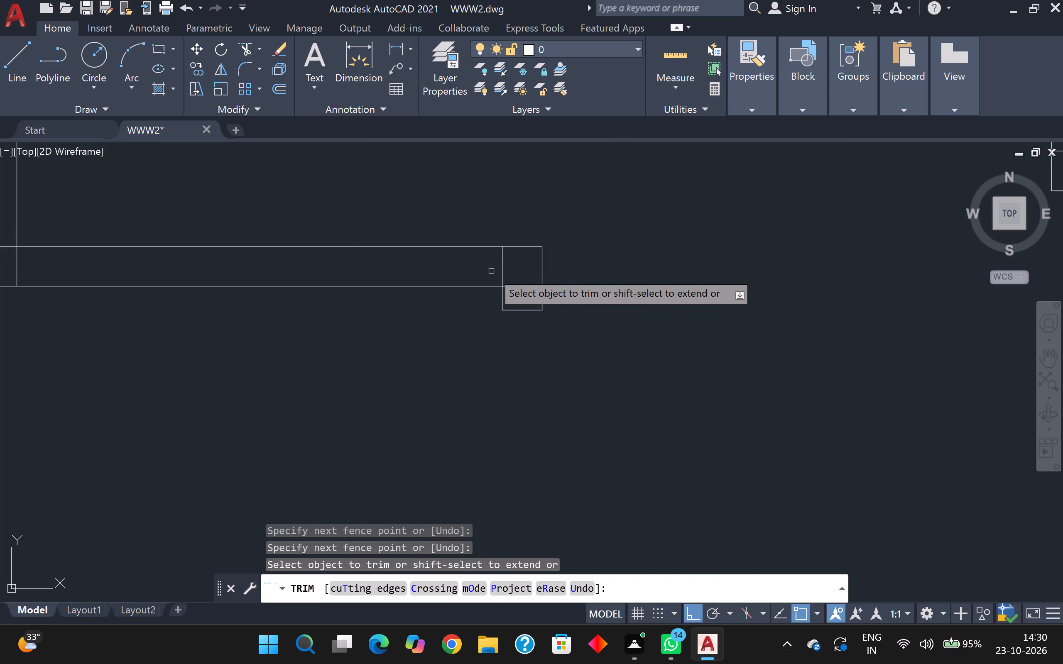
left_click(501, 269)
left_click(513, 288)
scroll(521, 283, "down", 3)
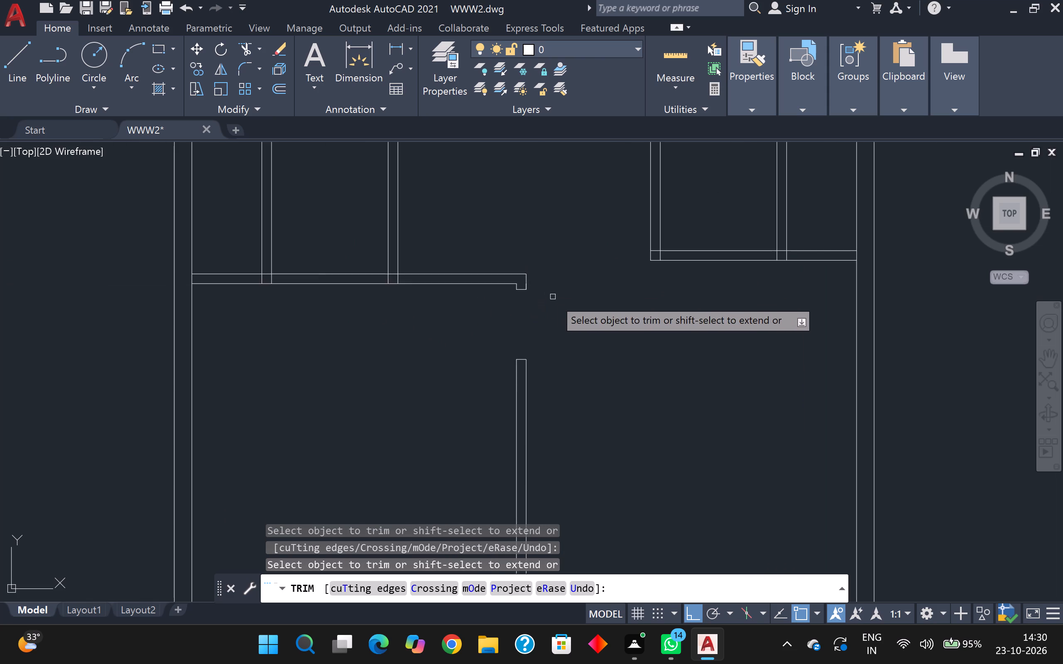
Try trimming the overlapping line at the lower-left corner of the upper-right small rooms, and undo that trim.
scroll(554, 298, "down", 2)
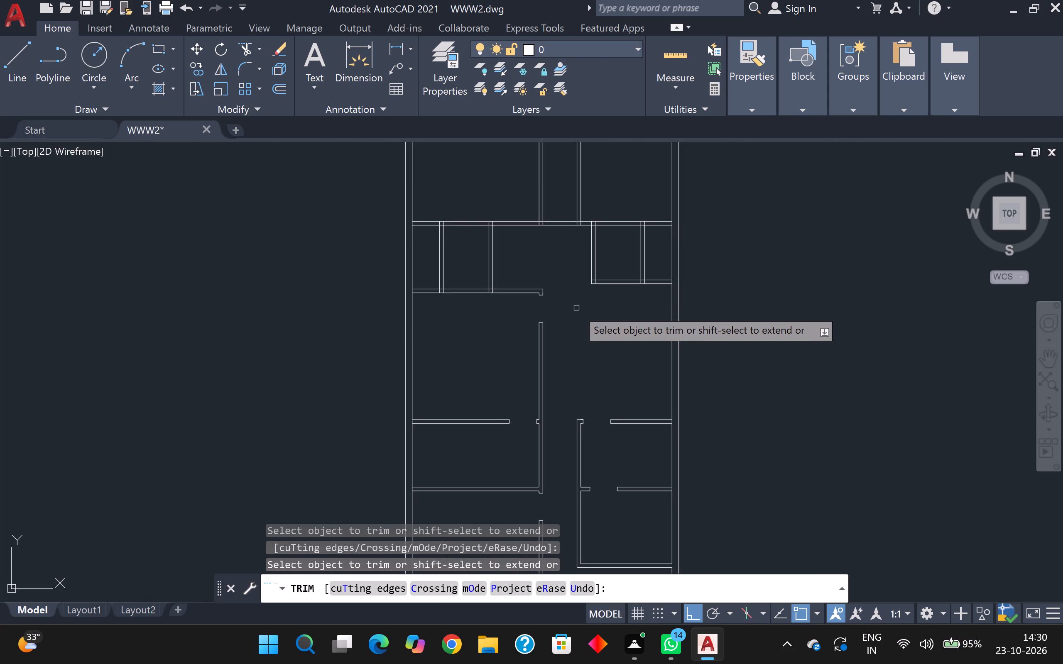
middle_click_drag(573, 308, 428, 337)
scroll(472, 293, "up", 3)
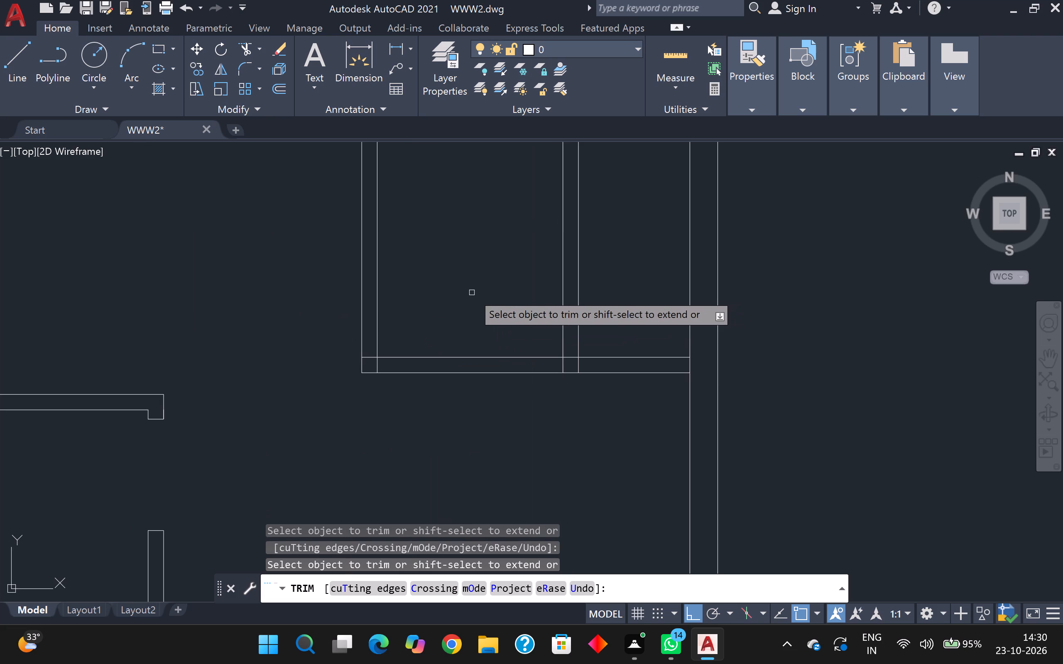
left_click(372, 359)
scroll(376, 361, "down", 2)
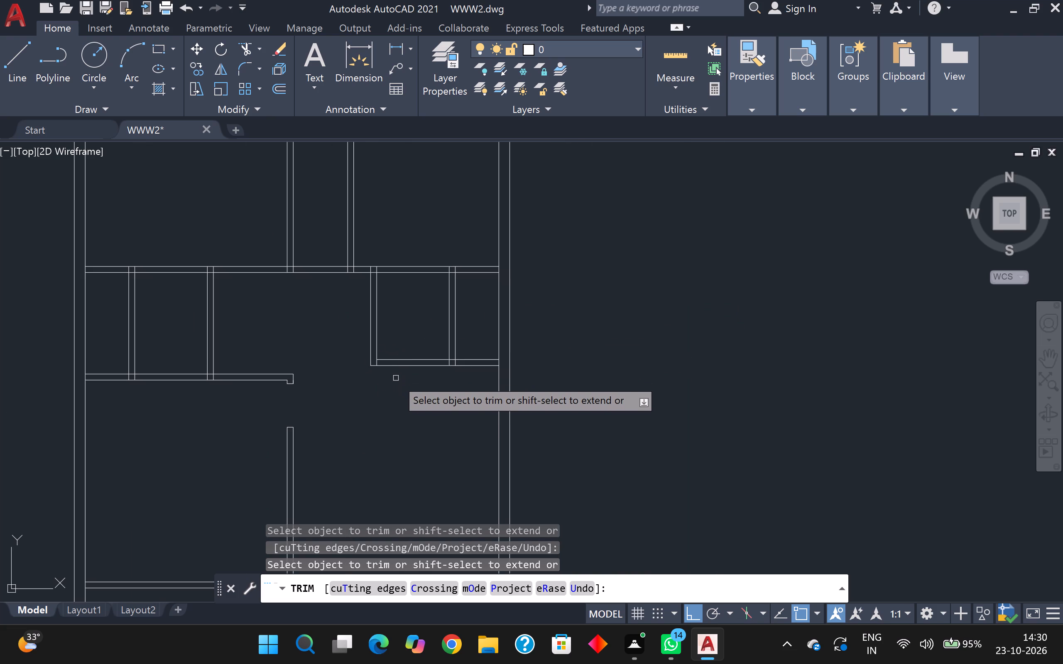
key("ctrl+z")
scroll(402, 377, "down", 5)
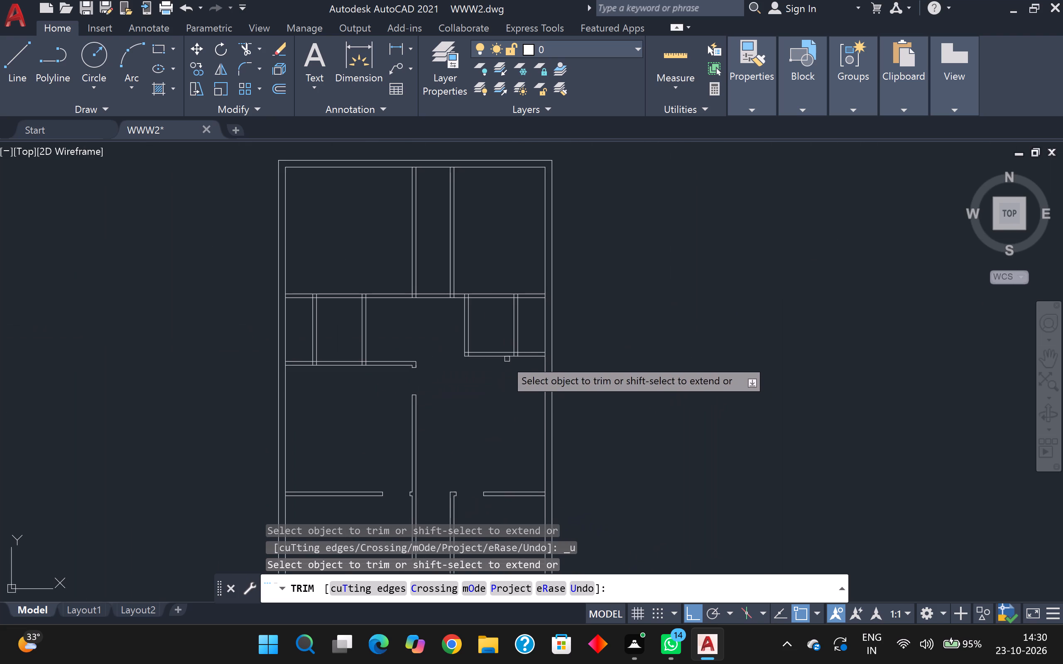
Draw jamb lines for a 3' opening in the lower wall of the upper-right small rooms, starting 3" from the left partition's inner face.
key("Escape")
key("l")
key("Return")
scroll(486, 350, "up", 6)
left_click(255, 372)
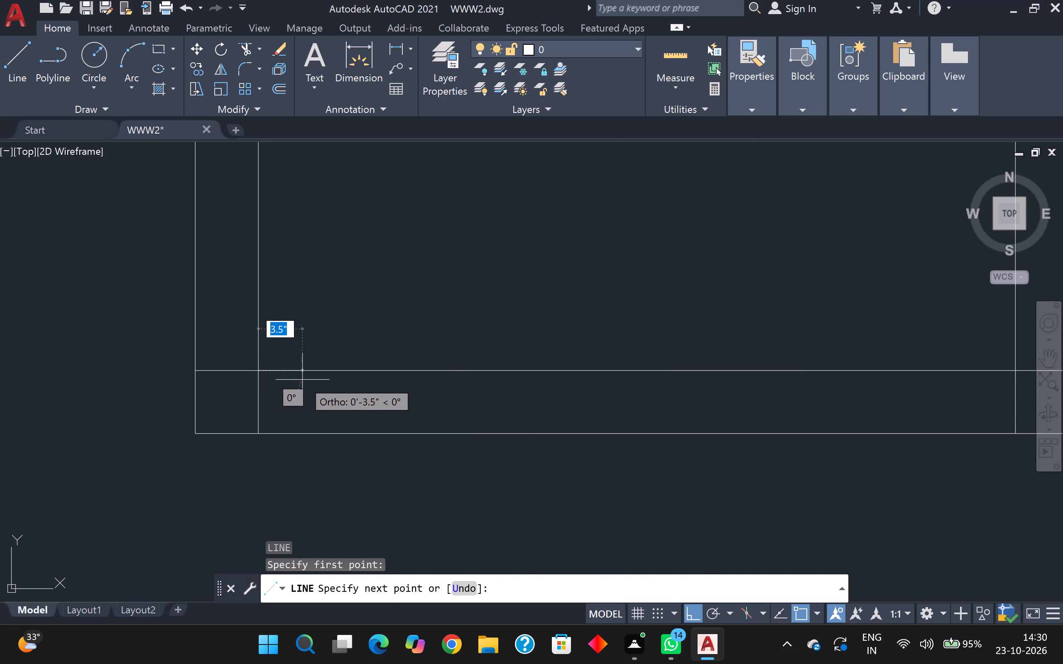
key("3")
key("Return")
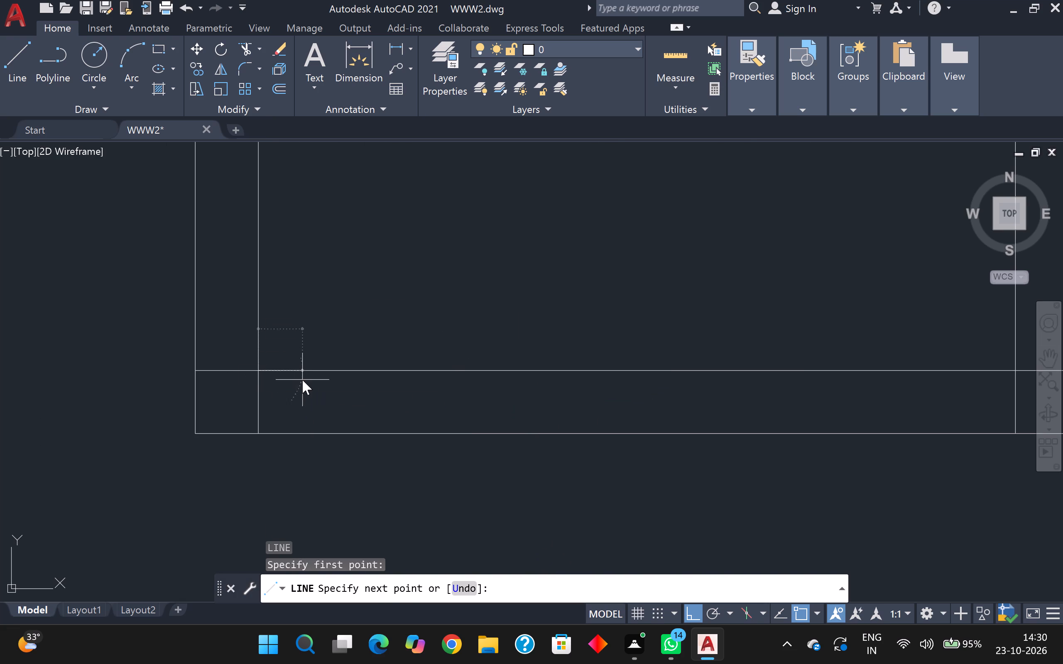
scroll(267, 436, "up", 2)
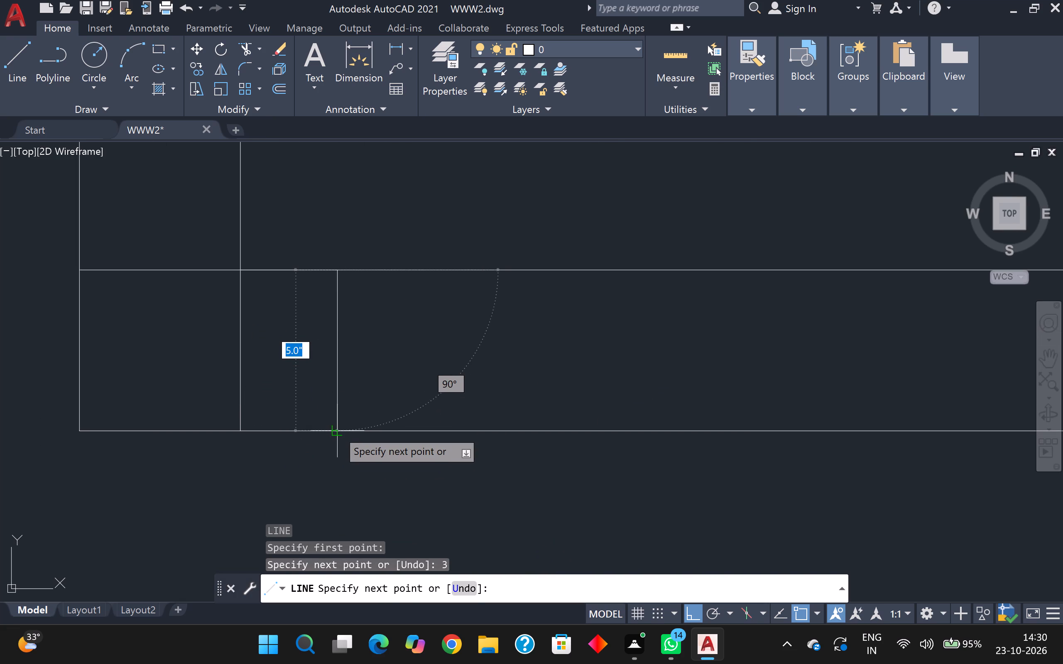
left_click(336, 429)
scroll(720, 428, "down", 3)
middle_click_drag(727, 427, 352, 444)
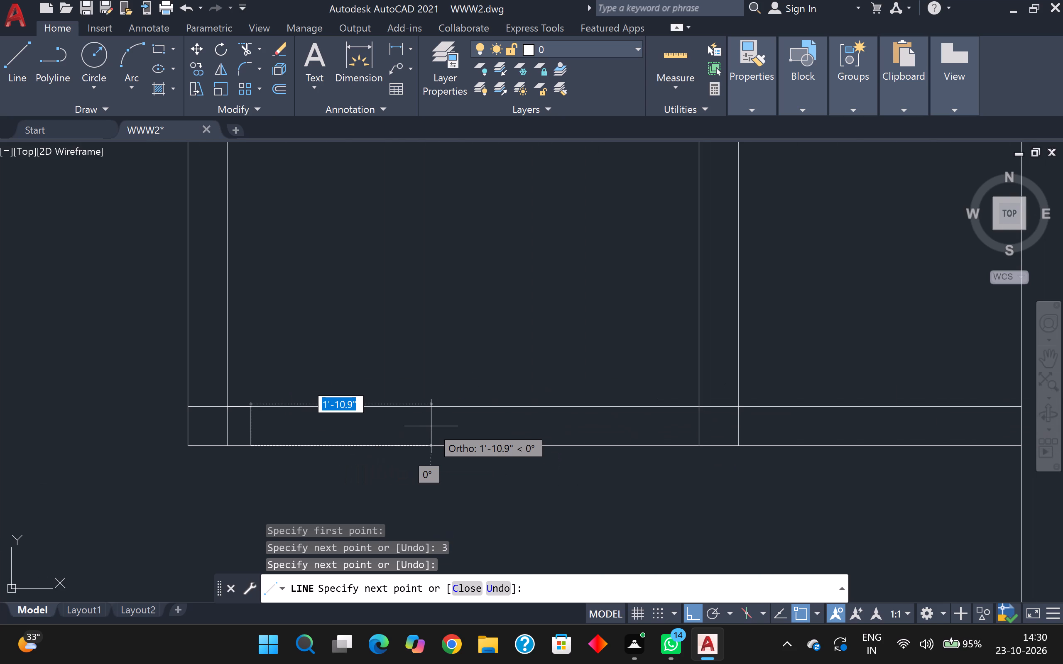
type("3'")
key("Return")
scroll(475, 382, "up", 2)
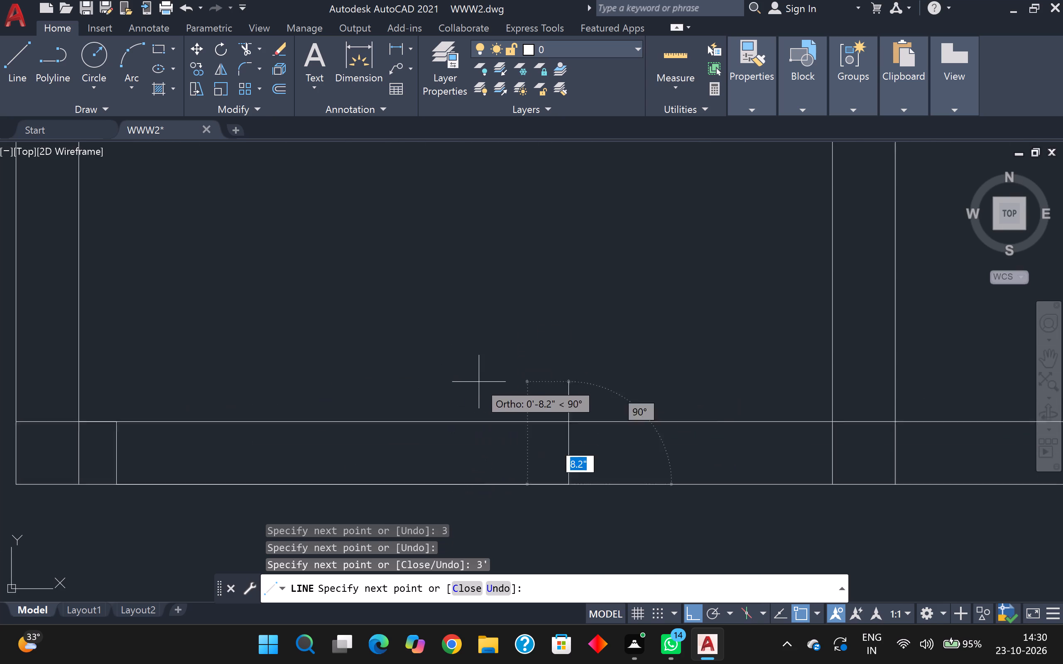
left_click(619, 451)
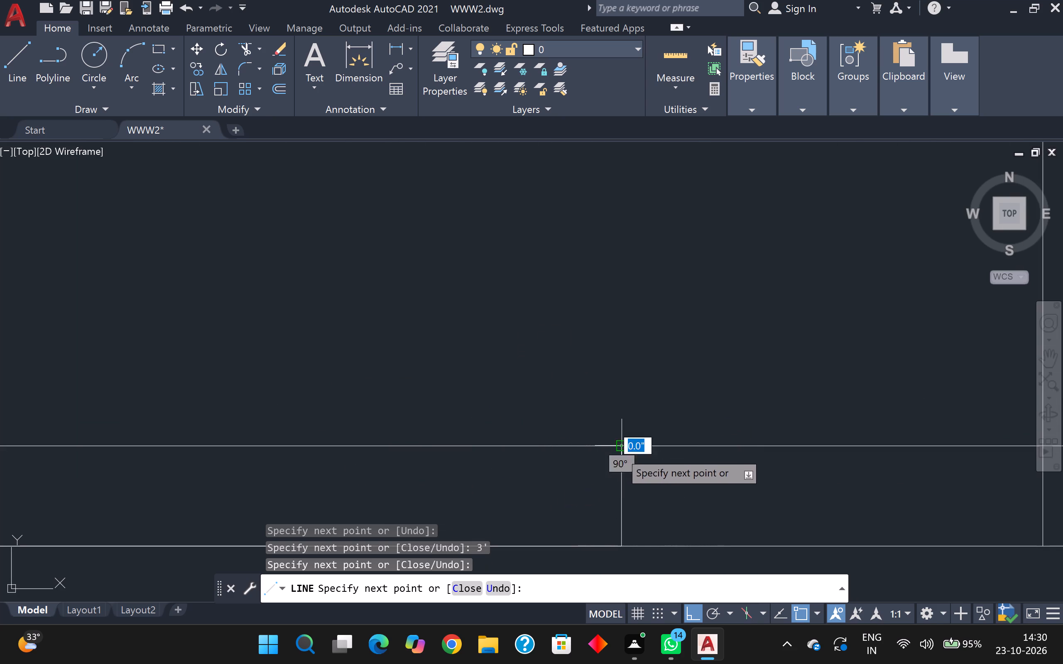
middle_click_drag(484, 440, 653, 399)
key("Escape")
Trim both lines of that lower wall between the new jambs to open the 3' doorway.
scroll(617, 401, "down", 2)
scroll(617, 401, "up", 1)
scroll(616, 400, "down", 1)
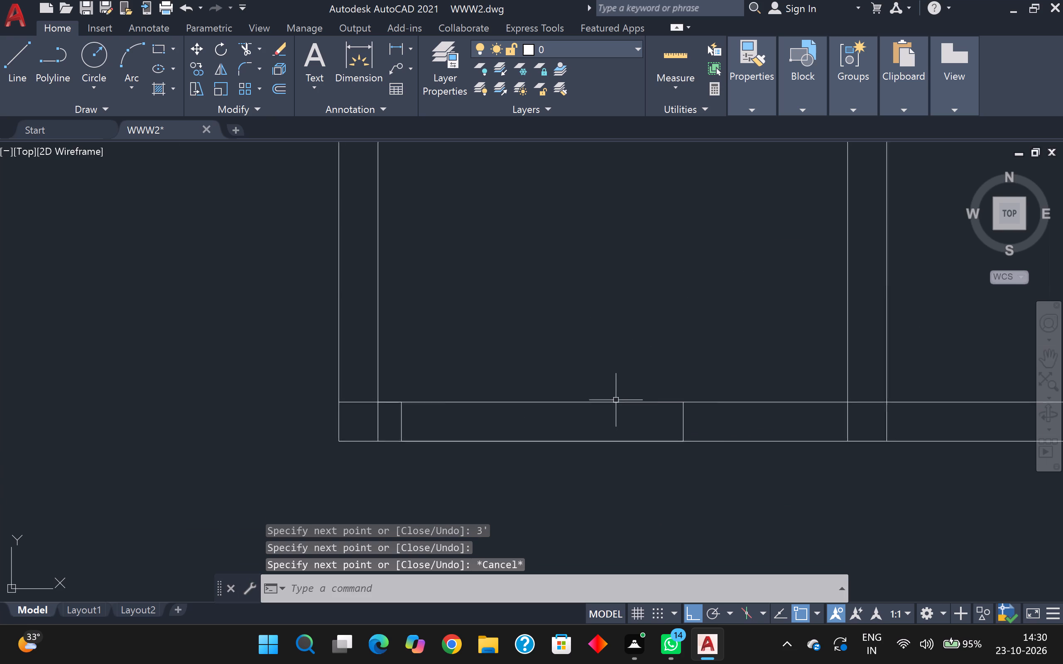
scroll(616, 400, "down", 1)
left_click(238, 46)
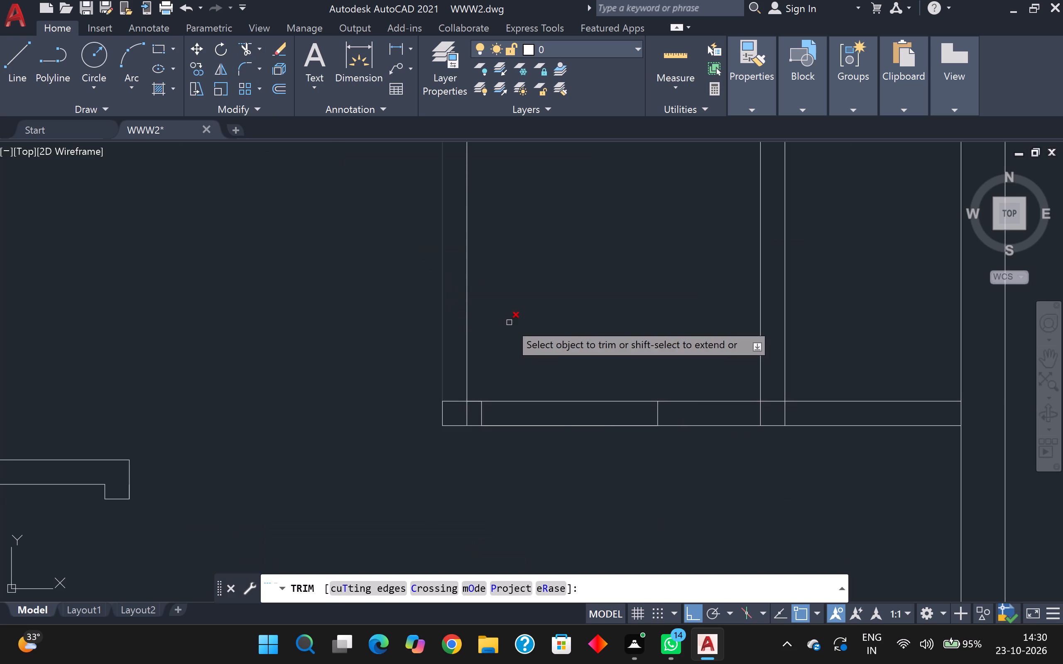
left_click(509, 322)
left_click(561, 440)
scroll(561, 435, "down", 4)
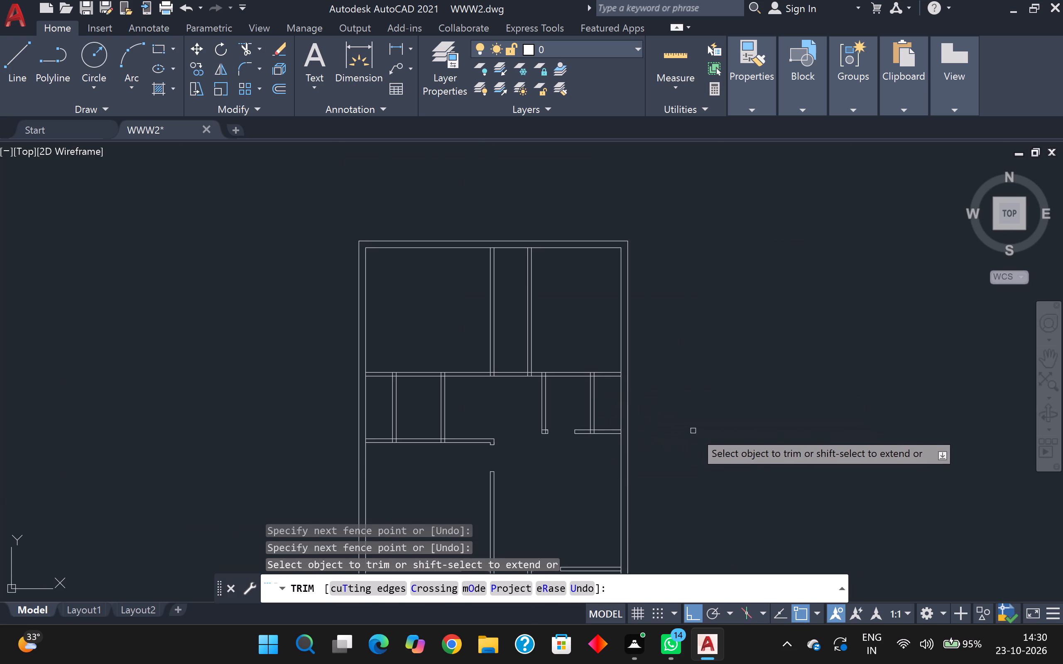
Examine the partition junctions around the upper small rooms and corridor for overlapping wall lines still to trim.
middle_click_drag(698, 435, 663, 424)
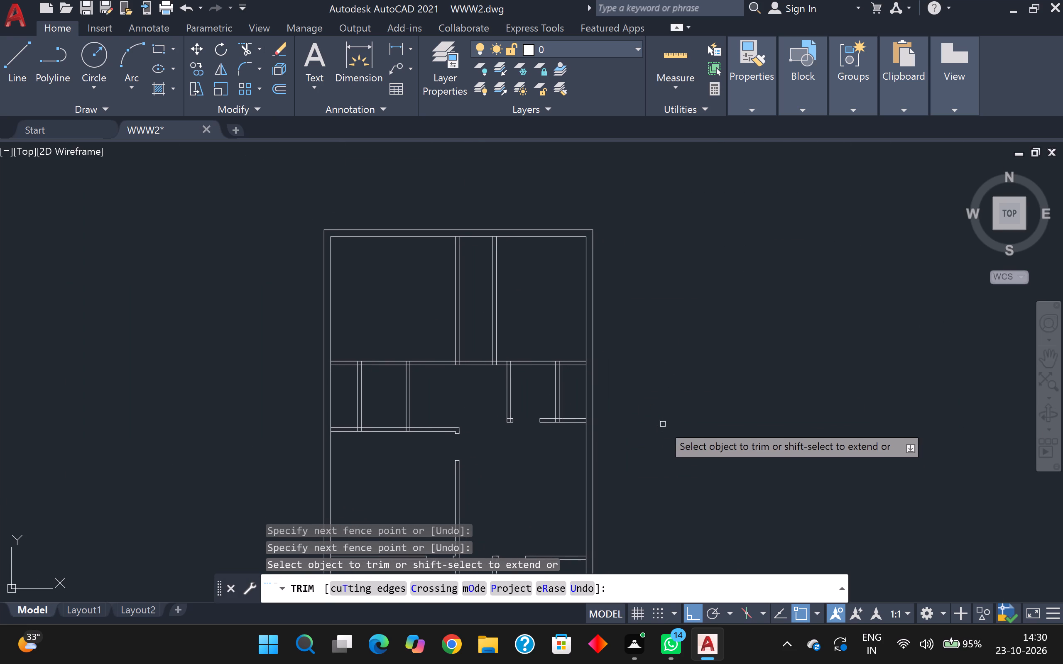
scroll(661, 429, "up", 2)
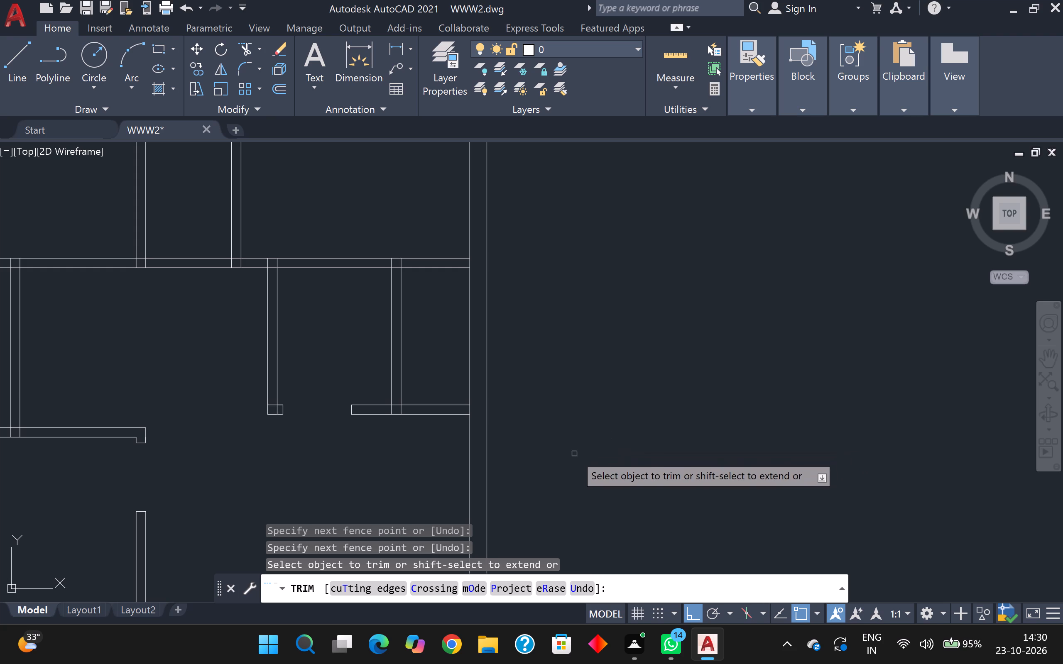
scroll(542, 472, "up", 2)
scroll(402, 393, "down", 2)
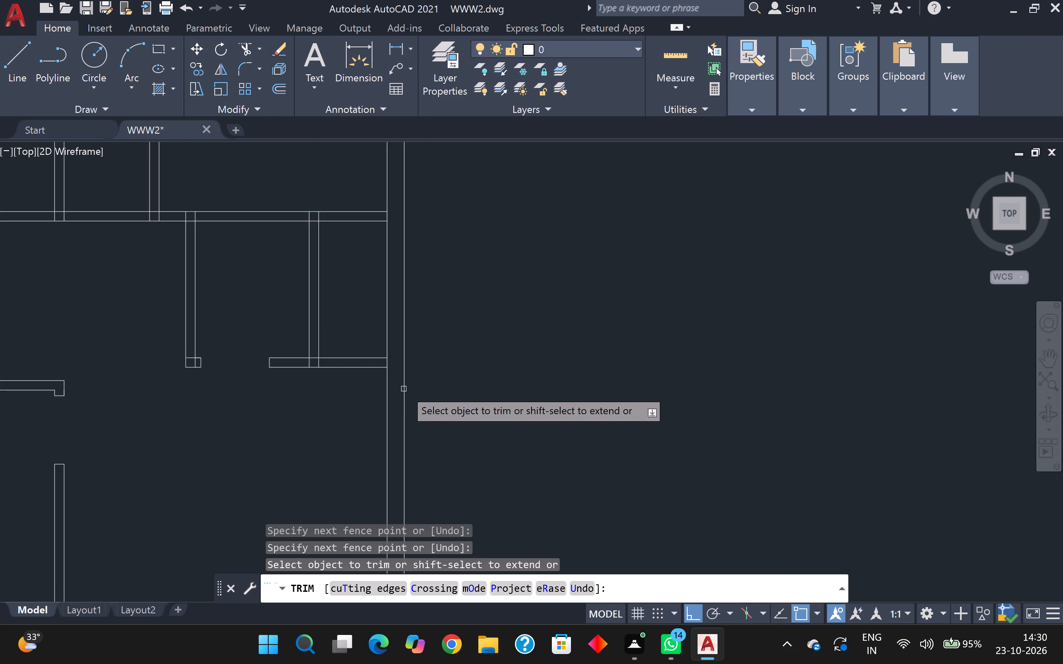
scroll(570, 303, "down", 1)
scroll(286, 242, "up", 3)
scroll(480, 316, "down", 4)
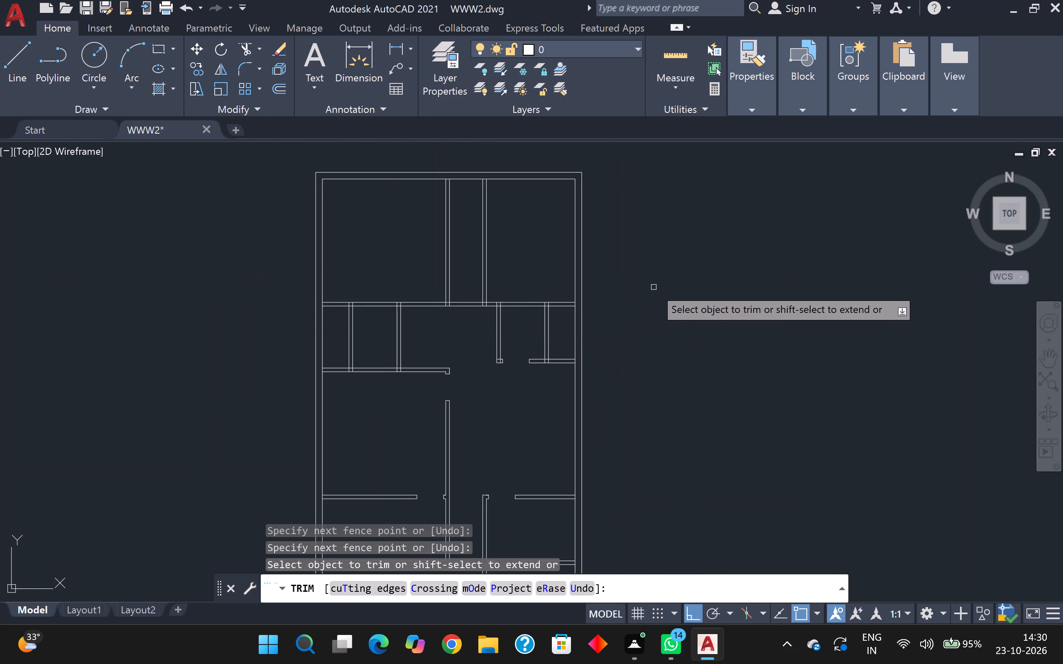
middle_click_drag(656, 288, 660, 327)
scroll(453, 330, "up", 2)
scroll(540, 362, "up", 2)
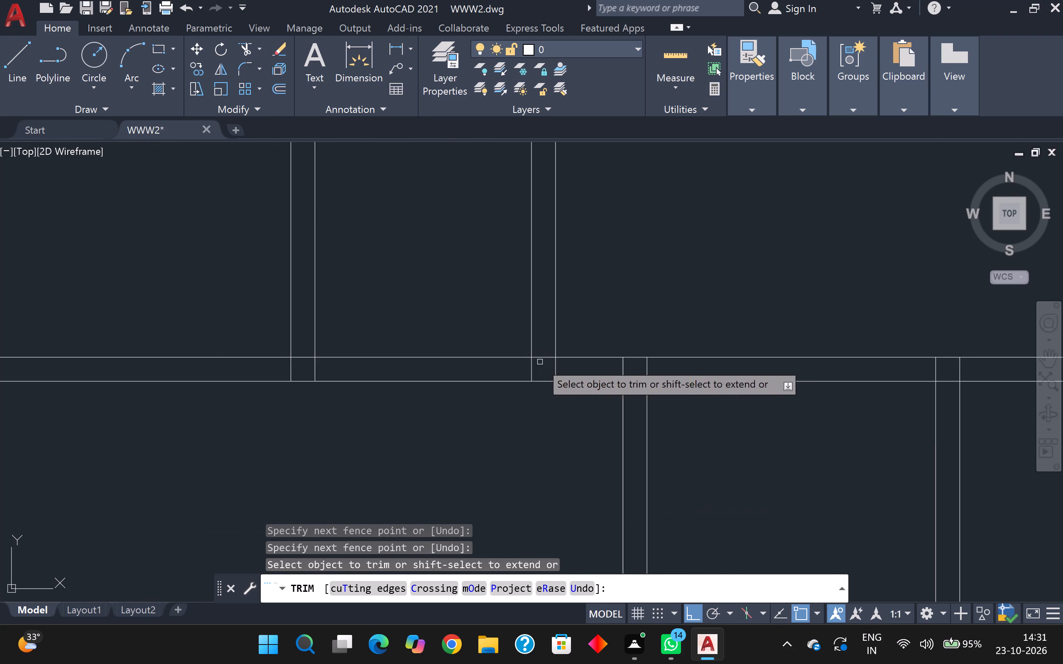
scroll(676, 409, "up", 2)
scroll(587, 354, "up", 1)
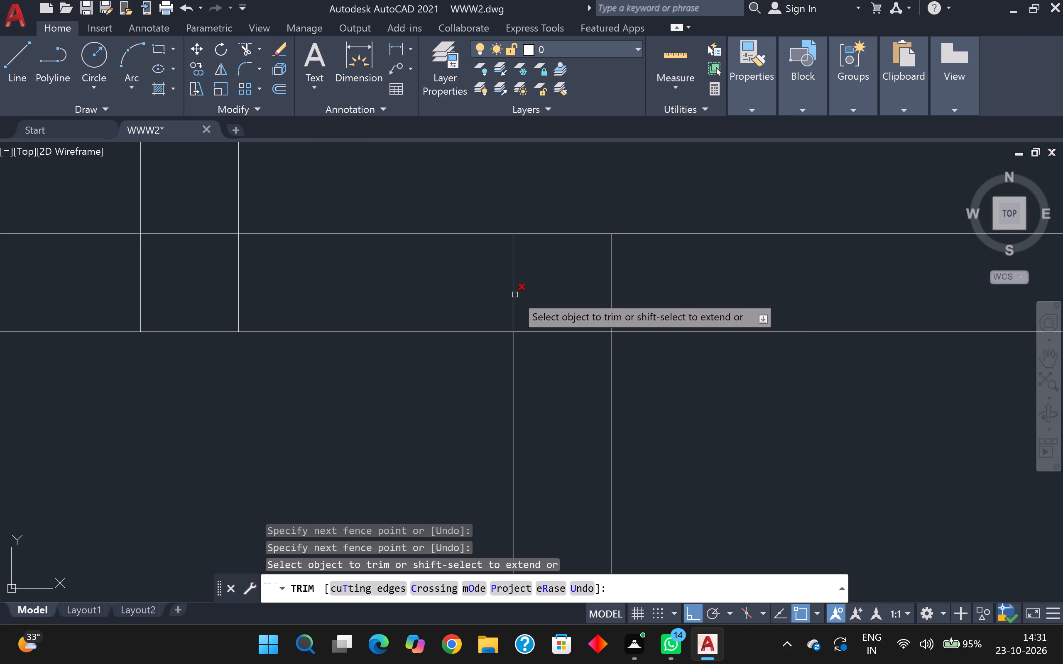
scroll(540, 332, "down", 6)
middle_click_drag(627, 398, 626, 398)
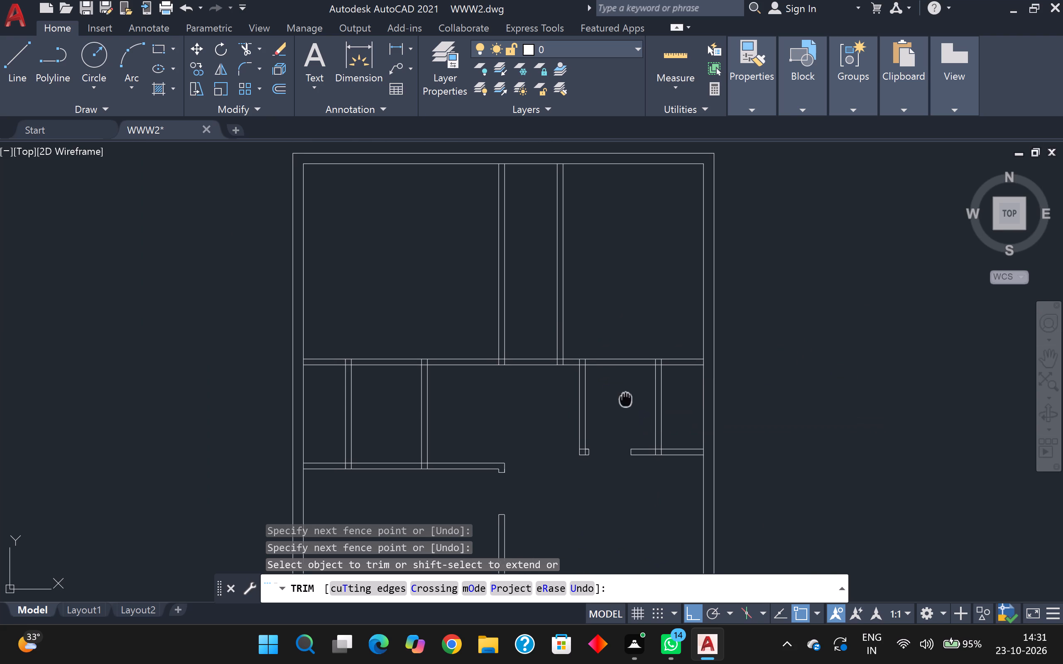
middle_click_drag(626, 398, 586, 476)
middle_click_drag(703, 481, 687, 316)
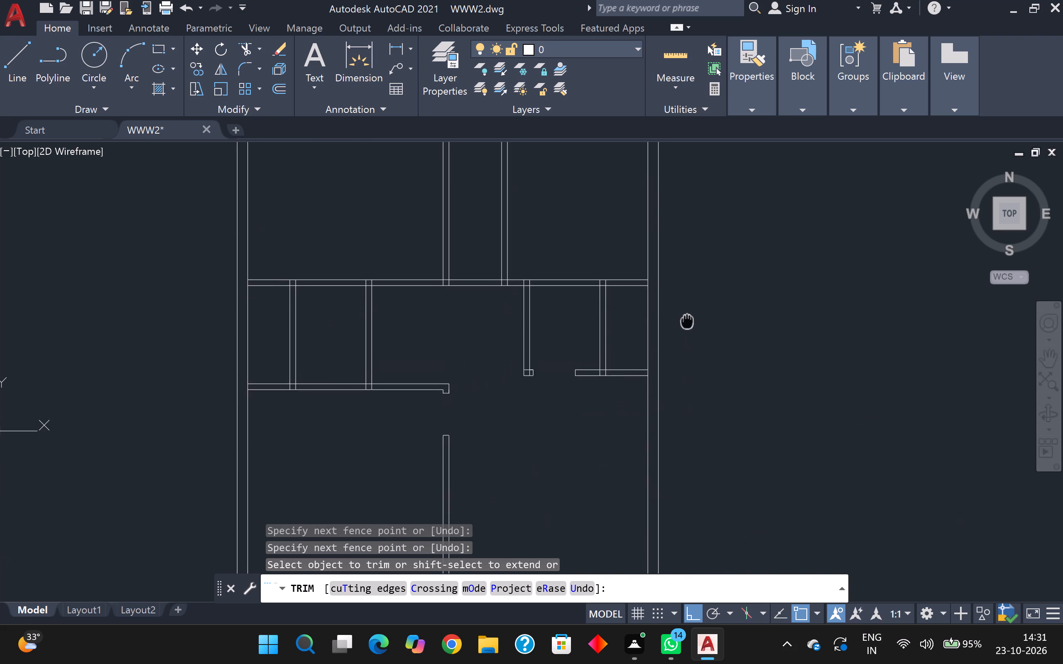
middle_click_drag(687, 316, 694, 271)
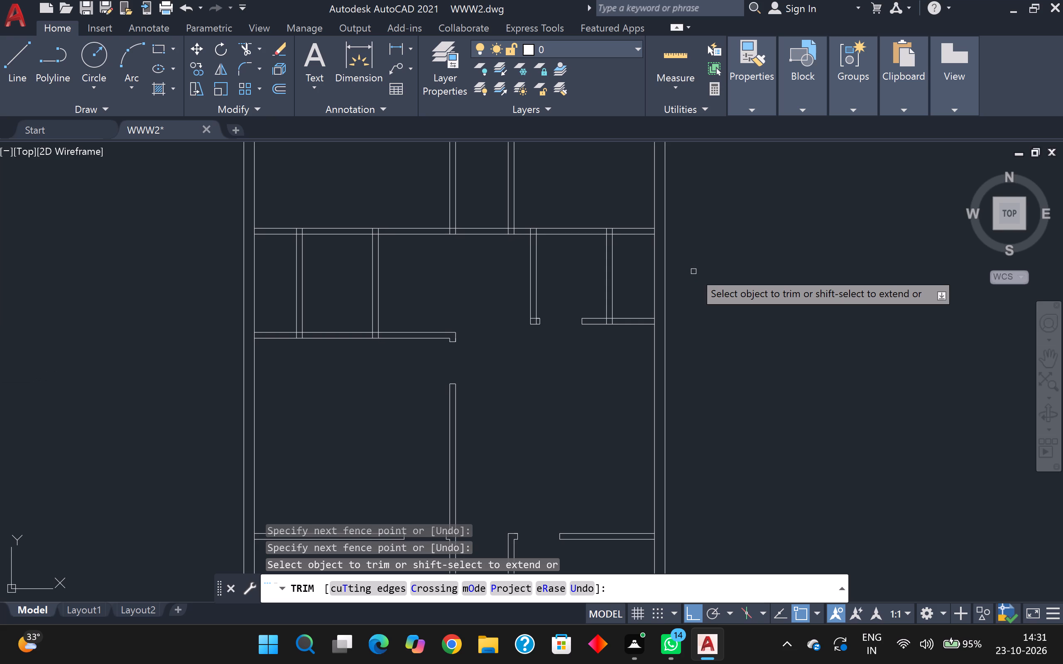
scroll(693, 271, "down", 1)
scroll(691, 299, "up", 1)
middle_click_drag(691, 299, 698, 250)
scroll(639, 268, "up", 2)
middle_click_drag(639, 265, 612, 395)
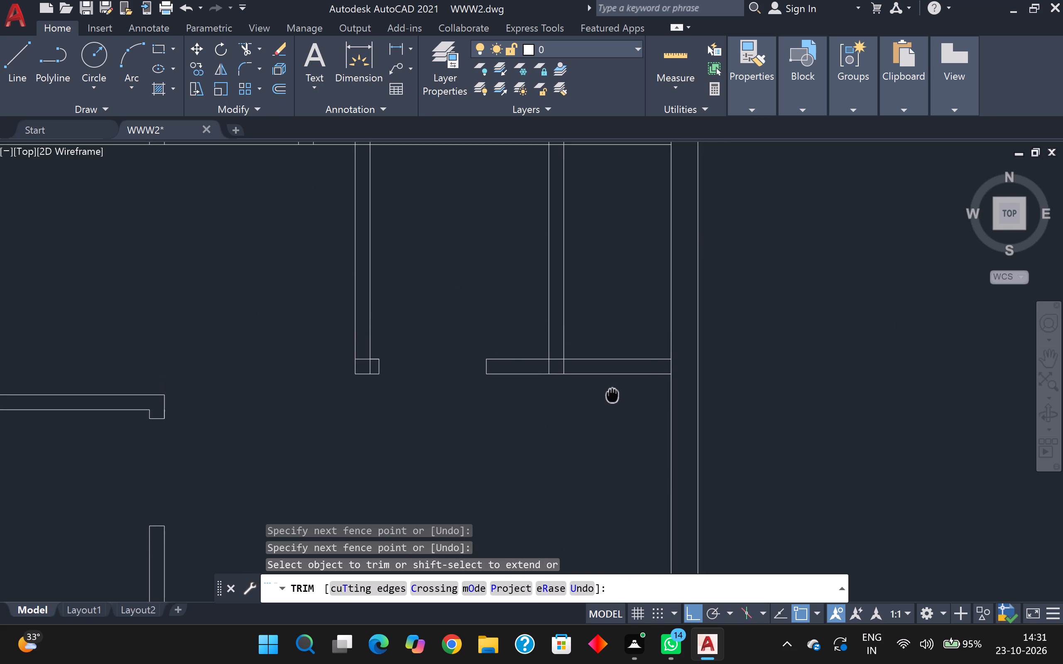
middle_click_drag(612, 395, 612, 396)
scroll(575, 351, "up", 1)
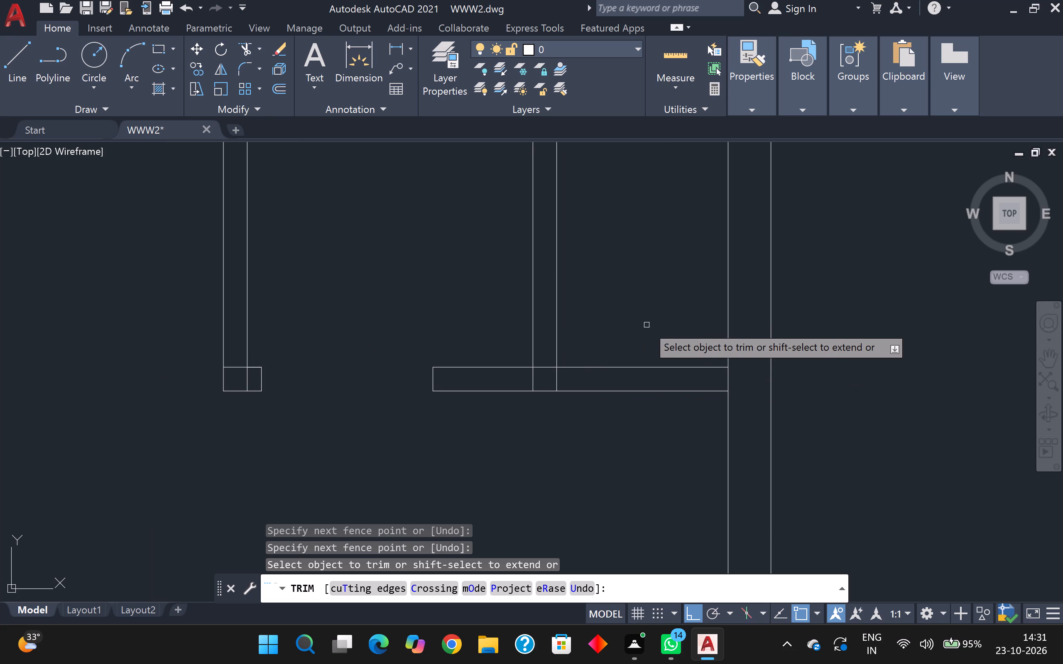
scroll(647, 325, "down", 5)
scroll(503, 353, "up", 2)
scroll(547, 356, "down", 1)
scroll(666, 319, "up", 2)
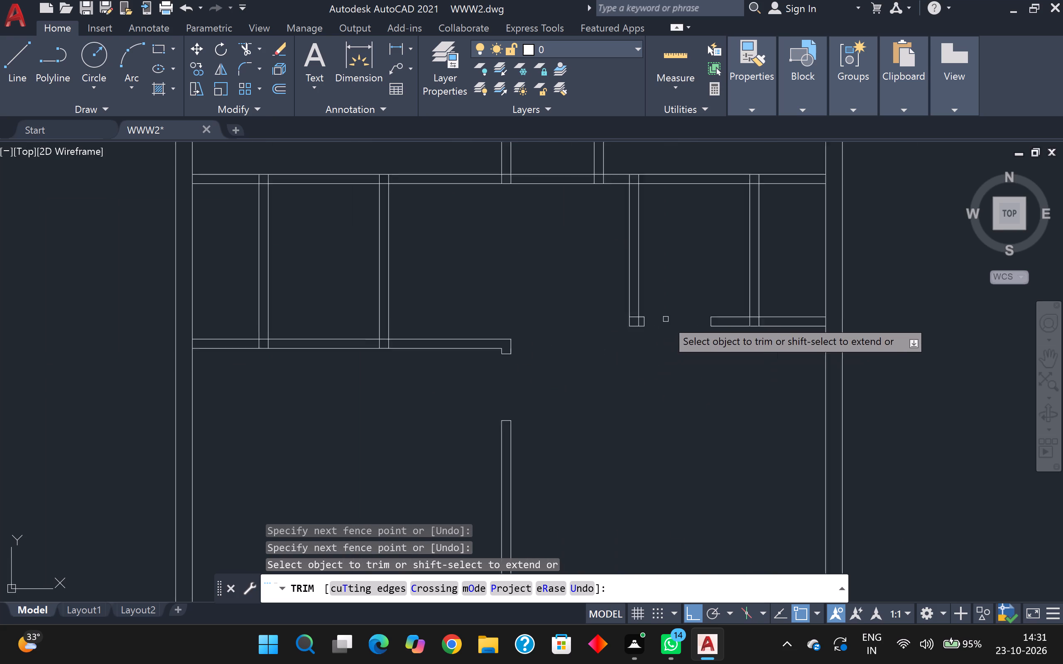
Trim the overlapping lines at the lower-left corner of the upper-right small rooms, beside the new 3' opening.
scroll(666, 319, "up", 2)
scroll(567, 307, "up", 2)
left_click(506, 307)
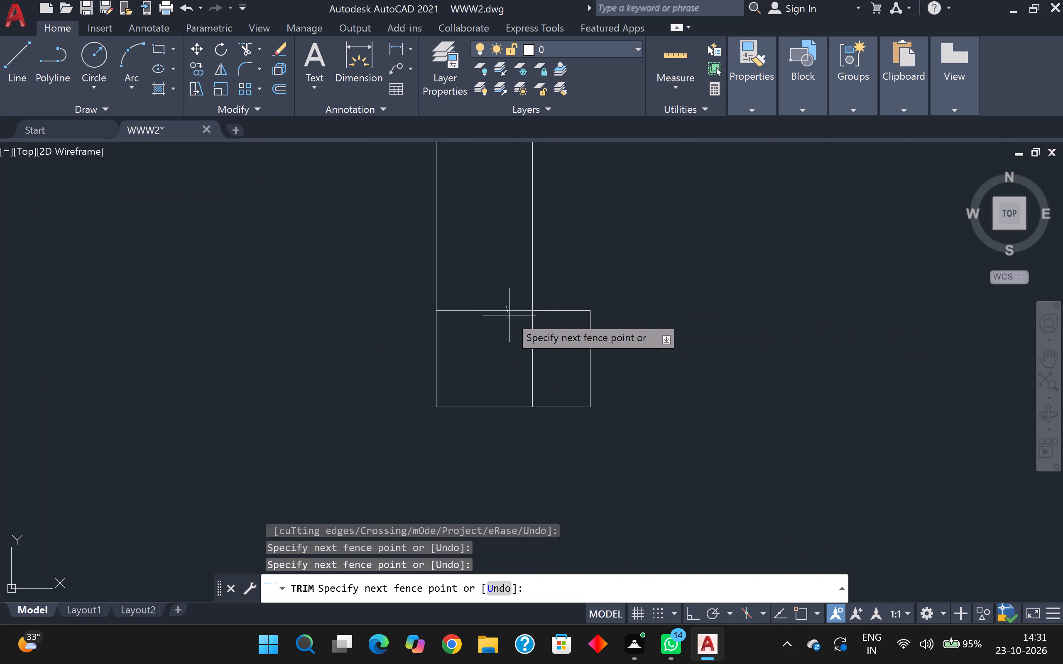
left_click(541, 356)
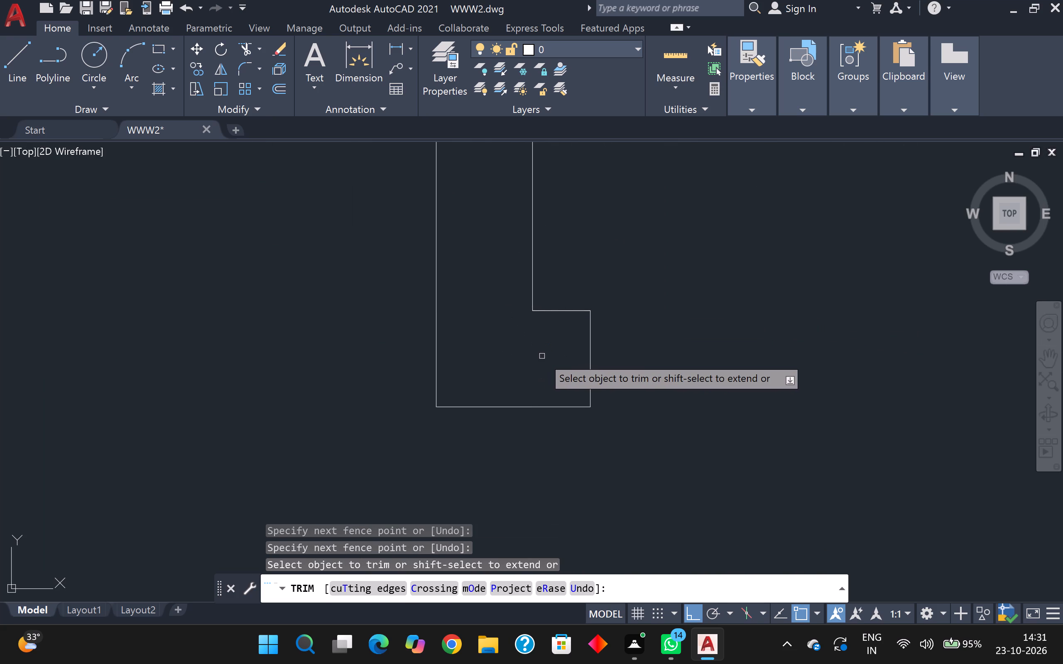
Trim the overlapping lines where the partition between the two upper-right small rooms meets their lower wall.
scroll(542, 356, "down", 4)
scroll(645, 422, "down", 1)
scroll(695, 373, "up", 5)
scroll(692, 374, "down", 2)
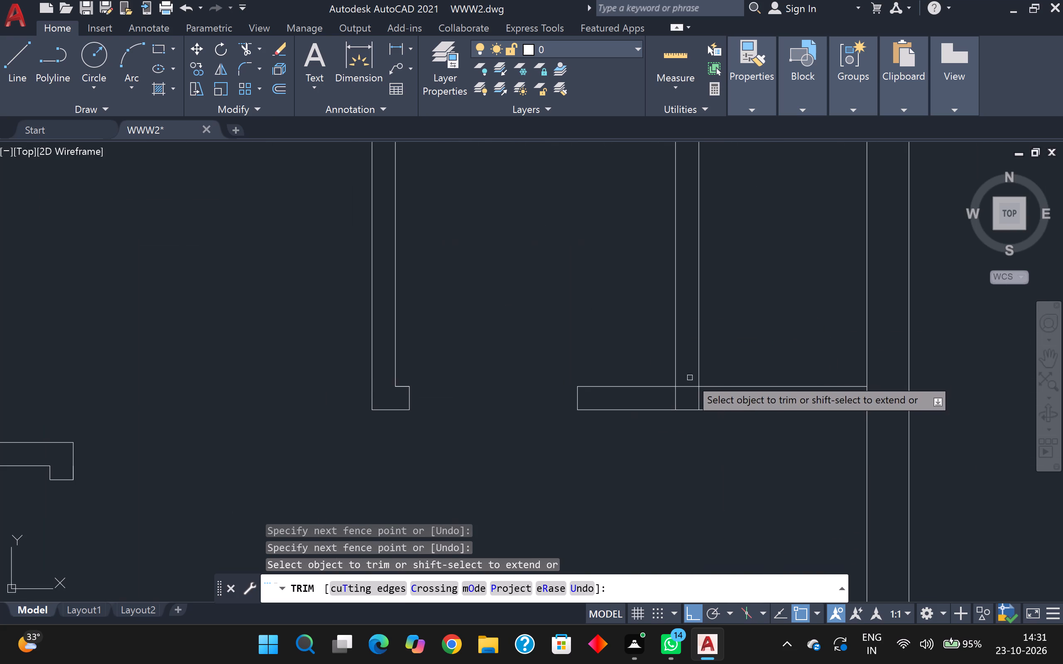
scroll(690, 378, "down", 1)
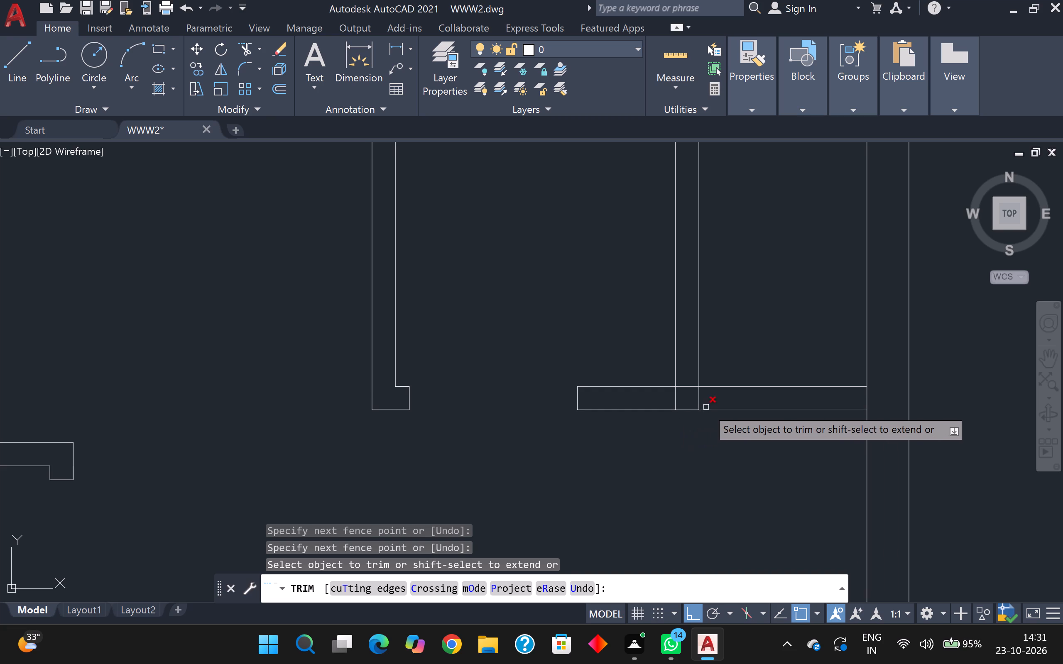
scroll(707, 403, "up", 4)
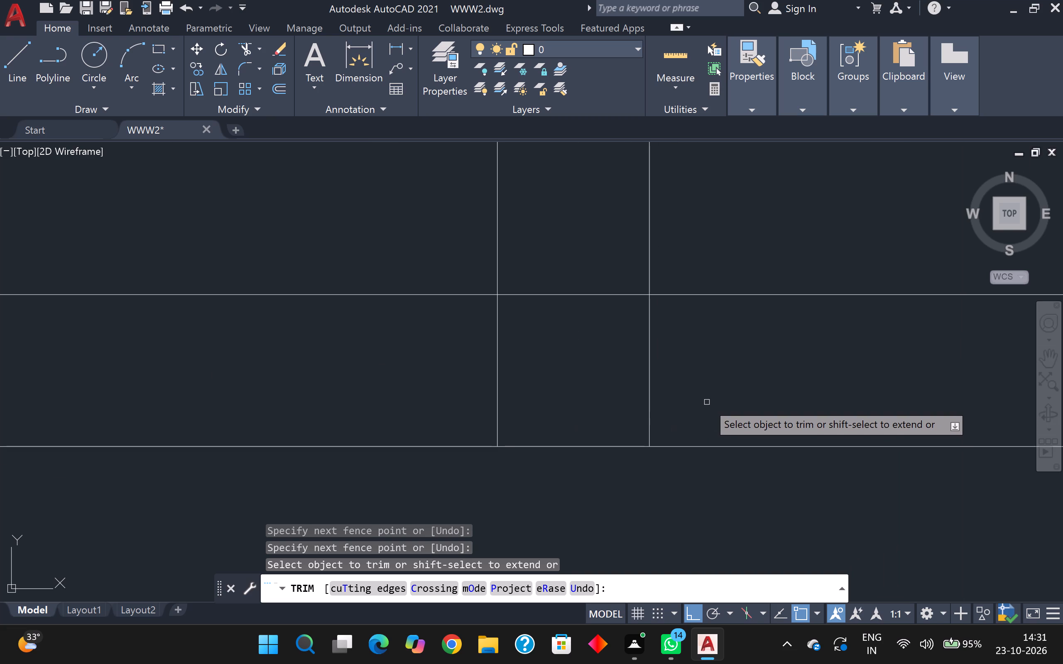
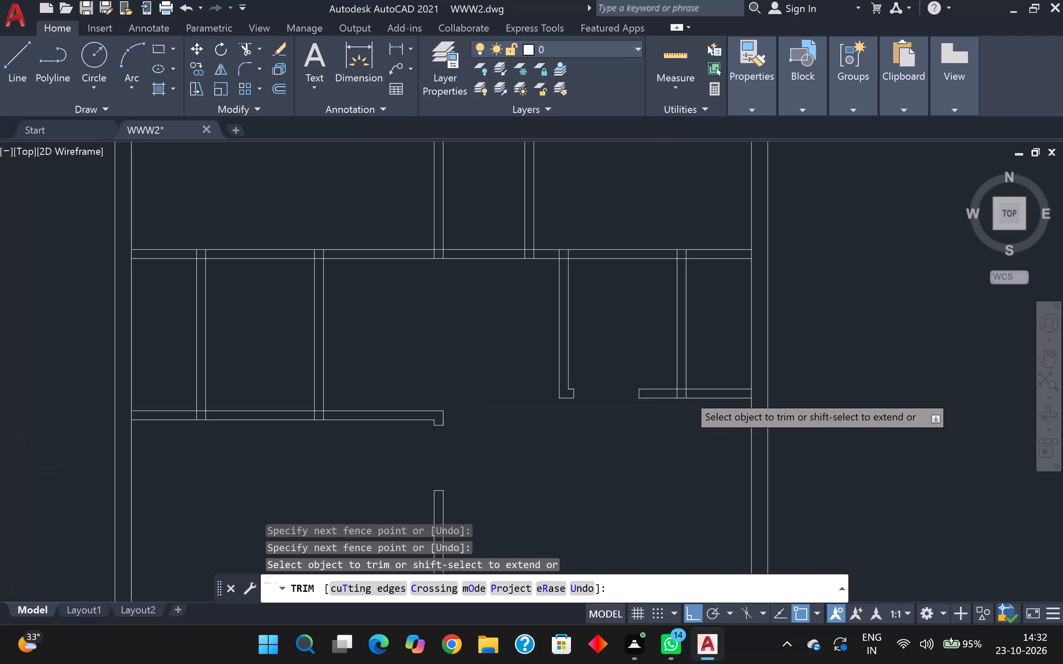
Trim the overlapping lines where the partition between the two upper-right small rooms meets their upper wall.
scroll(674, 372, "up", 1)
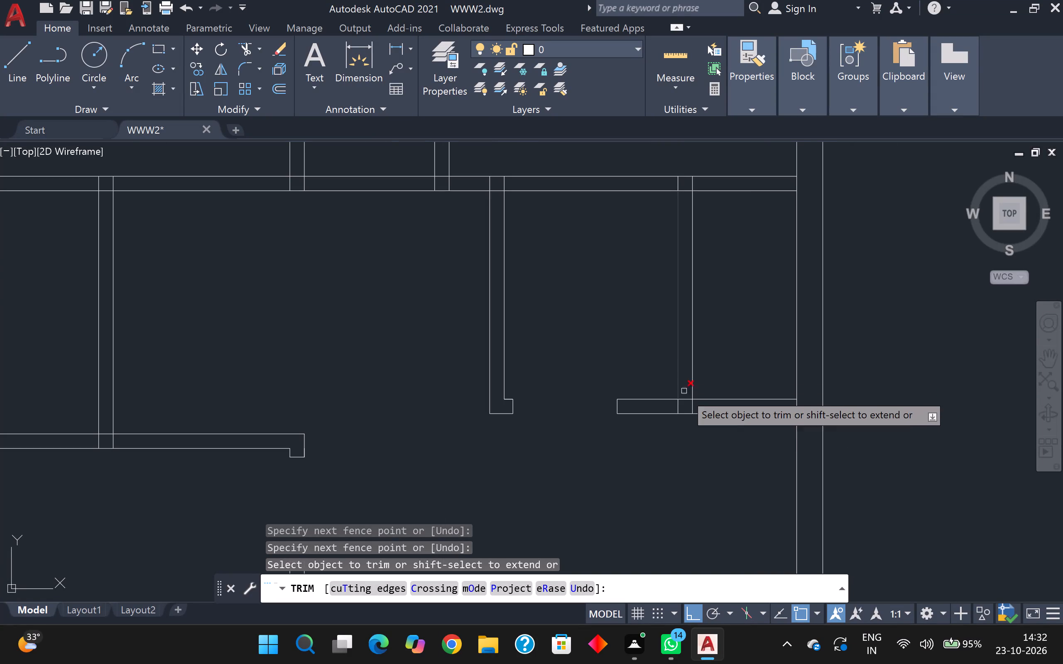
scroll(692, 422, "up", 1)
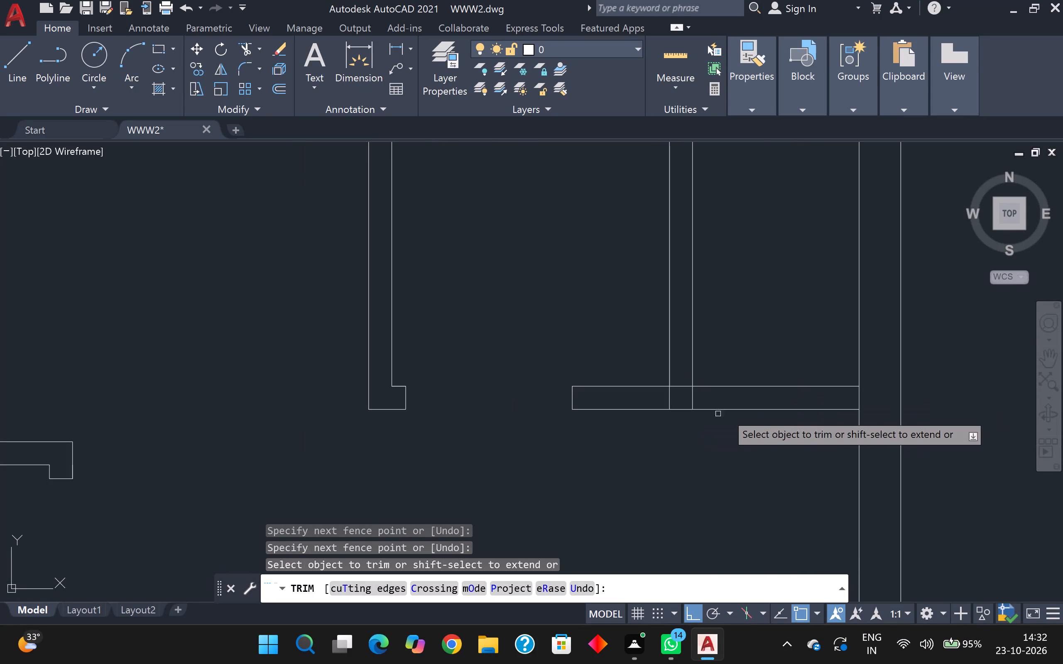
scroll(797, 365, "down", 4)
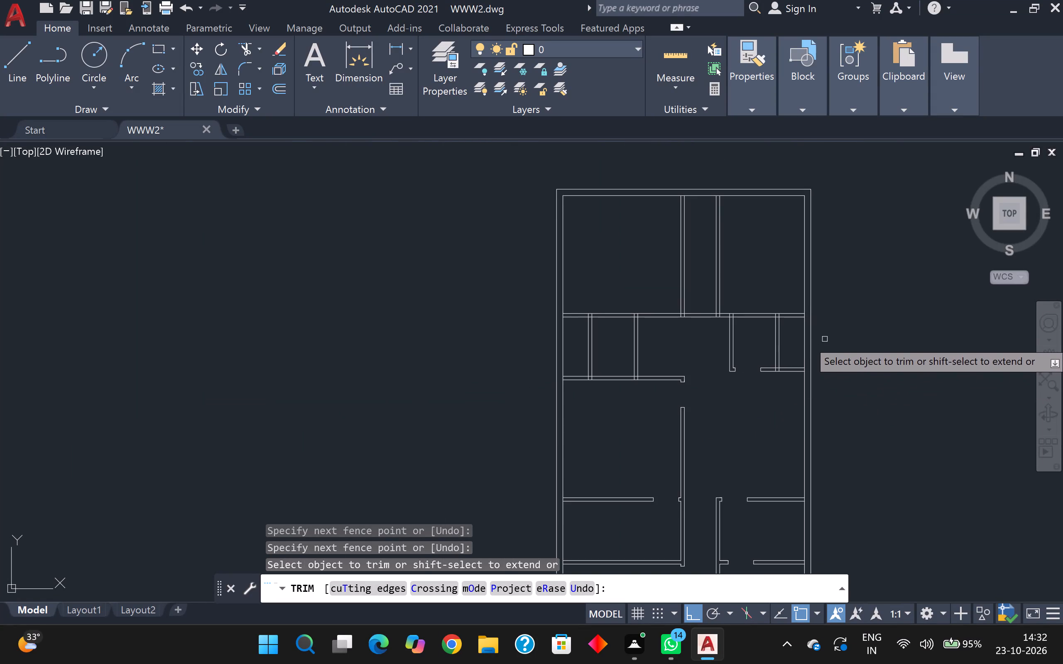
left_click(239, 54)
scroll(835, 336, "up", 4)
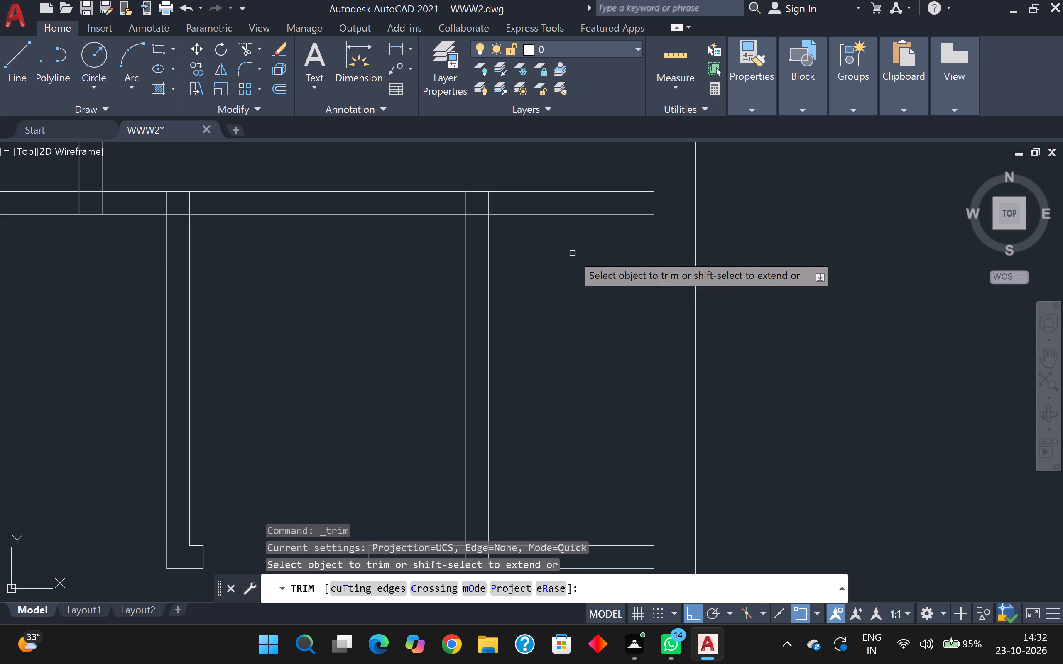
left_click(465, 200)
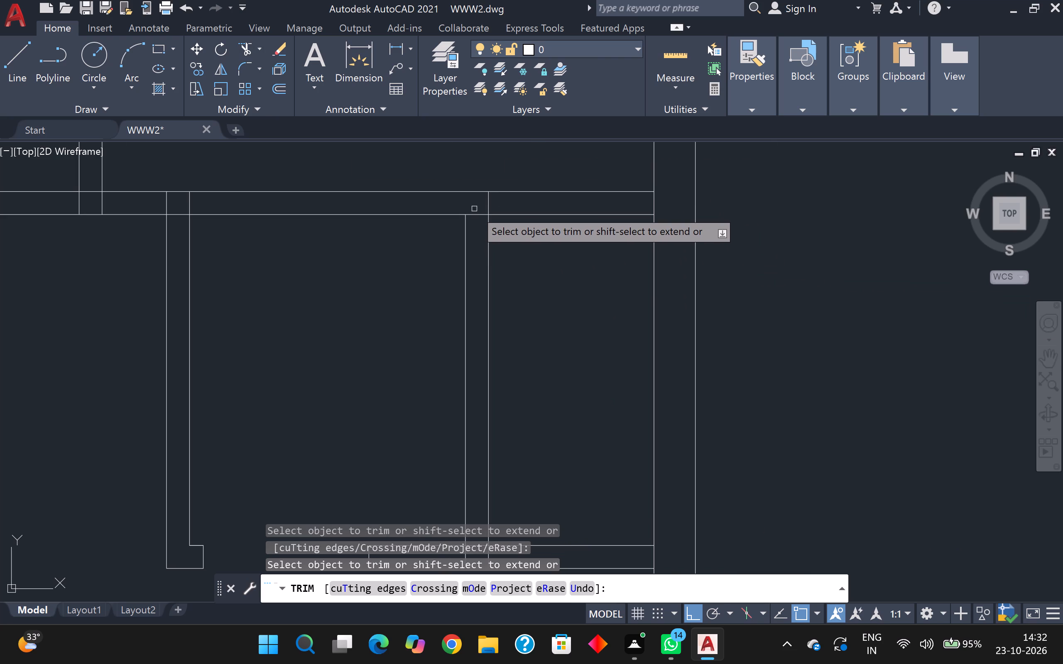
left_click(474, 212)
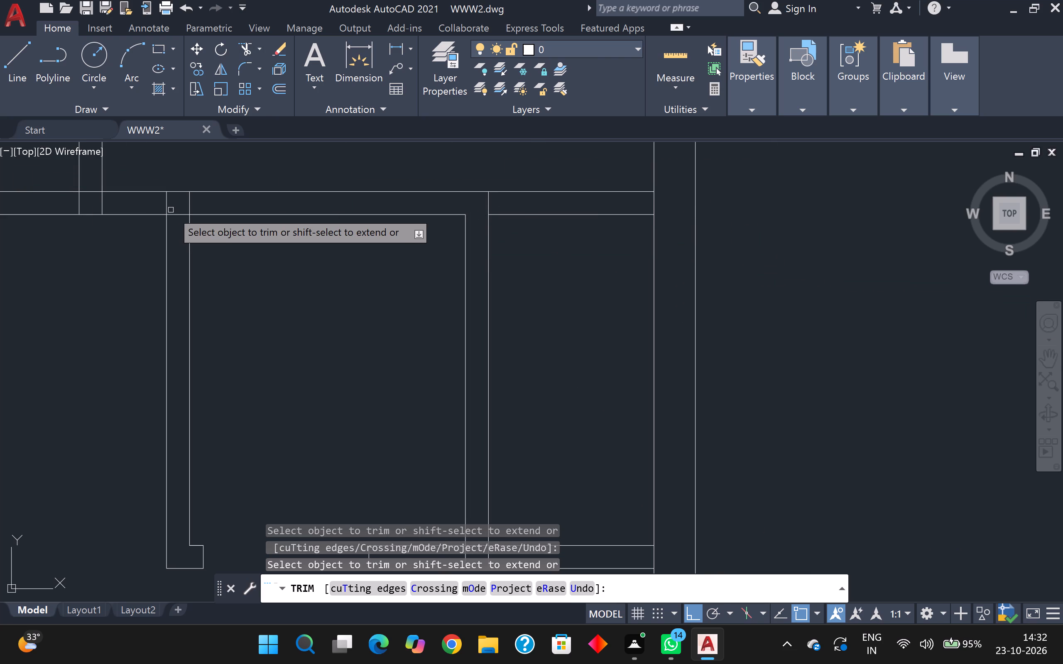
Trim the overlapping lines at the upper-left corner of the upper-right small rooms, where their left wall meets the cross wall.
left_click(176, 213)
scroll(199, 196, "up", 2)
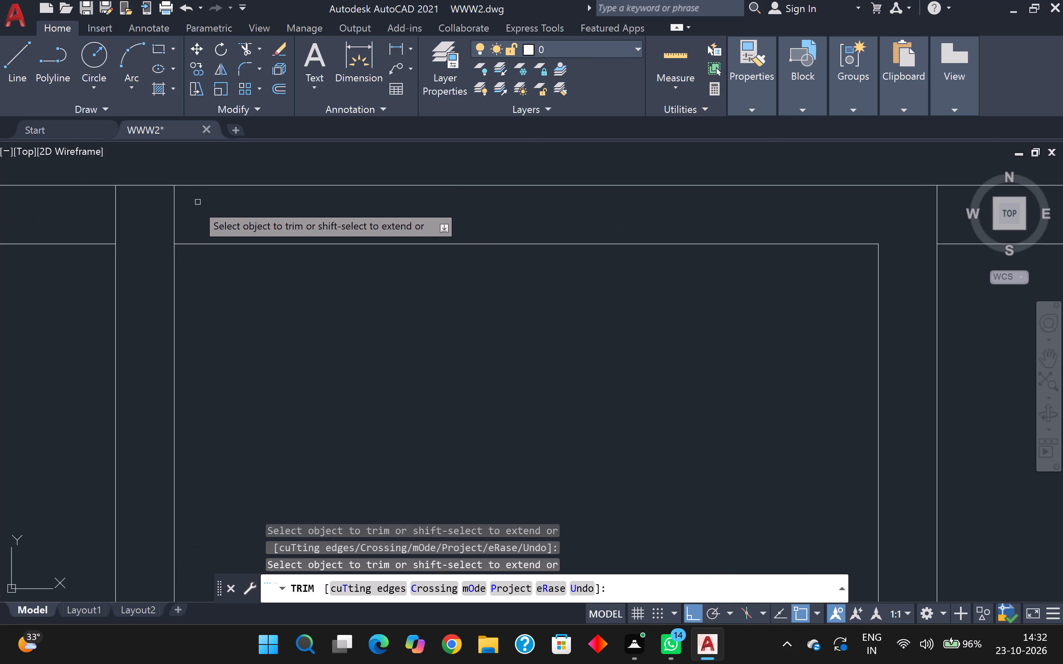
left_click(170, 210)
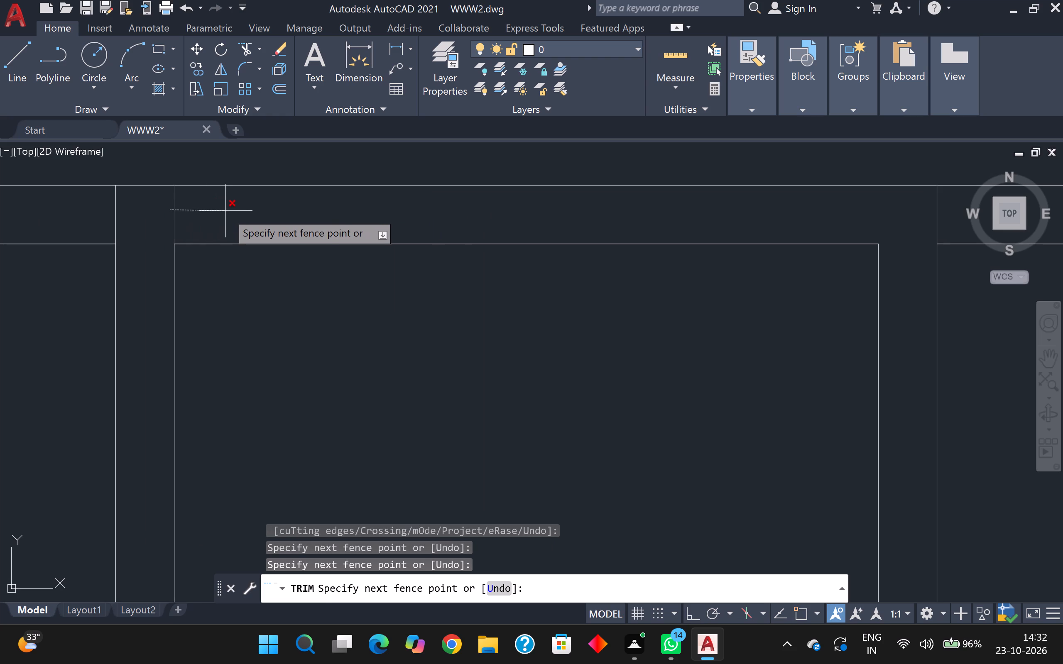
left_click(225, 211)
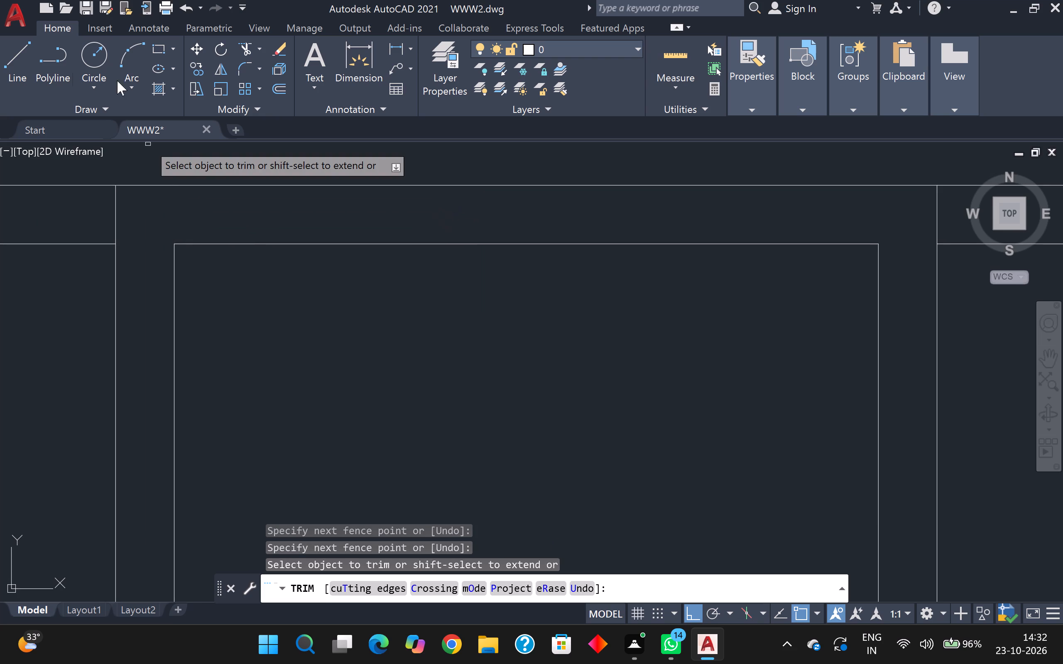
Trim away the right-hand line of the right corridor partition between the two top rooms, above the cross wall.
scroll(162, 36, "down", 5)
scroll(311, 289, "down", 3)
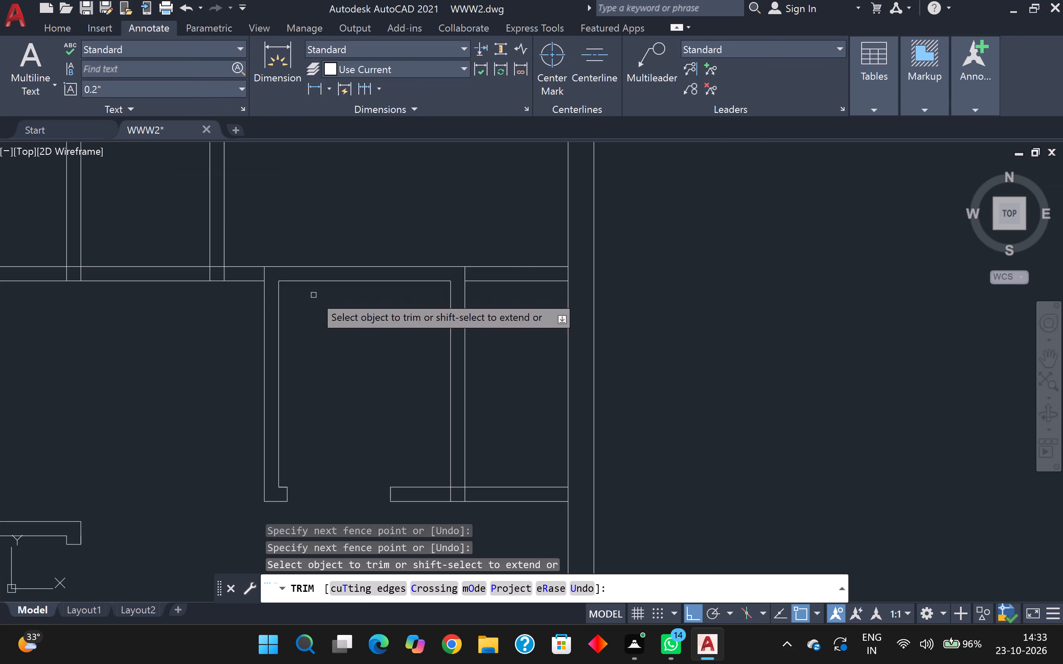
left_click(62, 30)
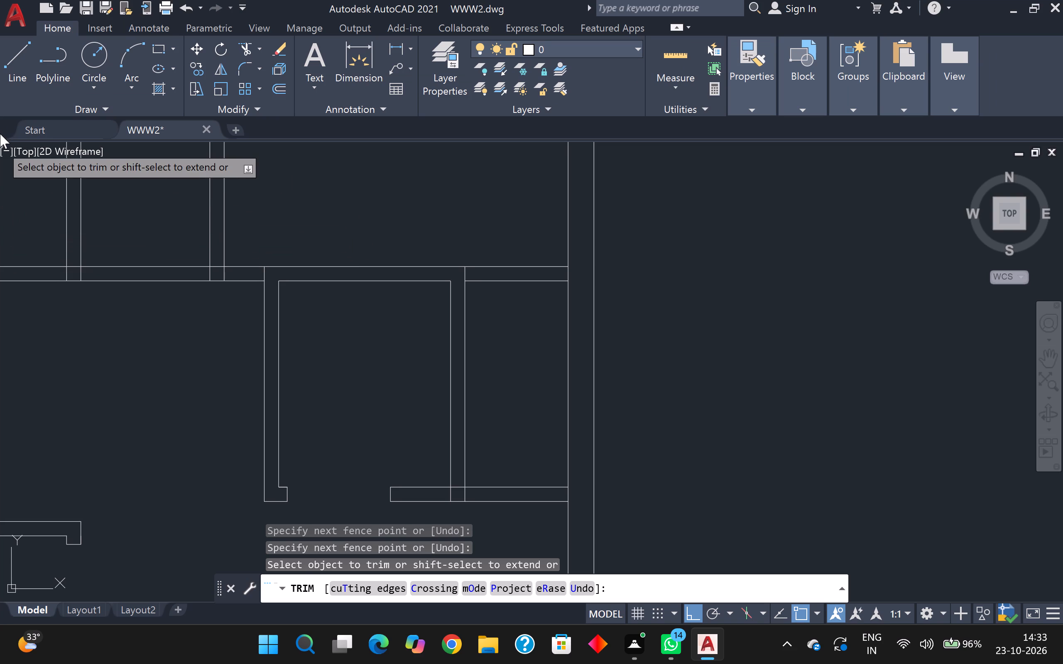
scroll(0, 134, "down", 2)
scroll(135, 198, "down", 2)
scroll(247, 225, "down", 3)
middle_click_drag(282, 248, 435, 300)
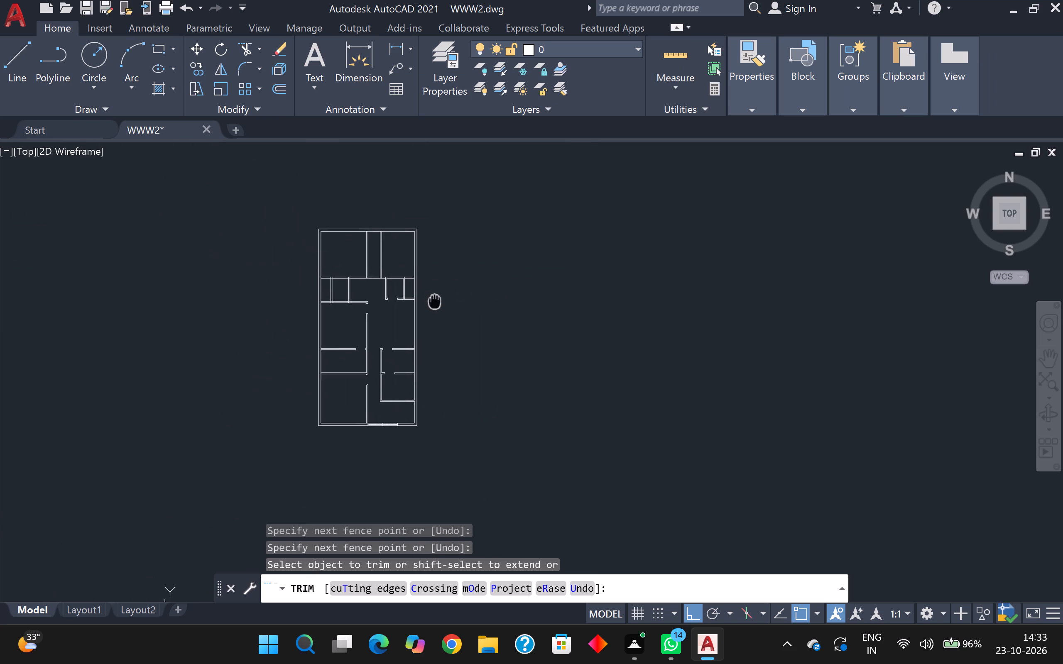
middle_click_drag(435, 300, 522, 320)
scroll(505, 287, "up", 2)
scroll(430, 273, "up", 1)
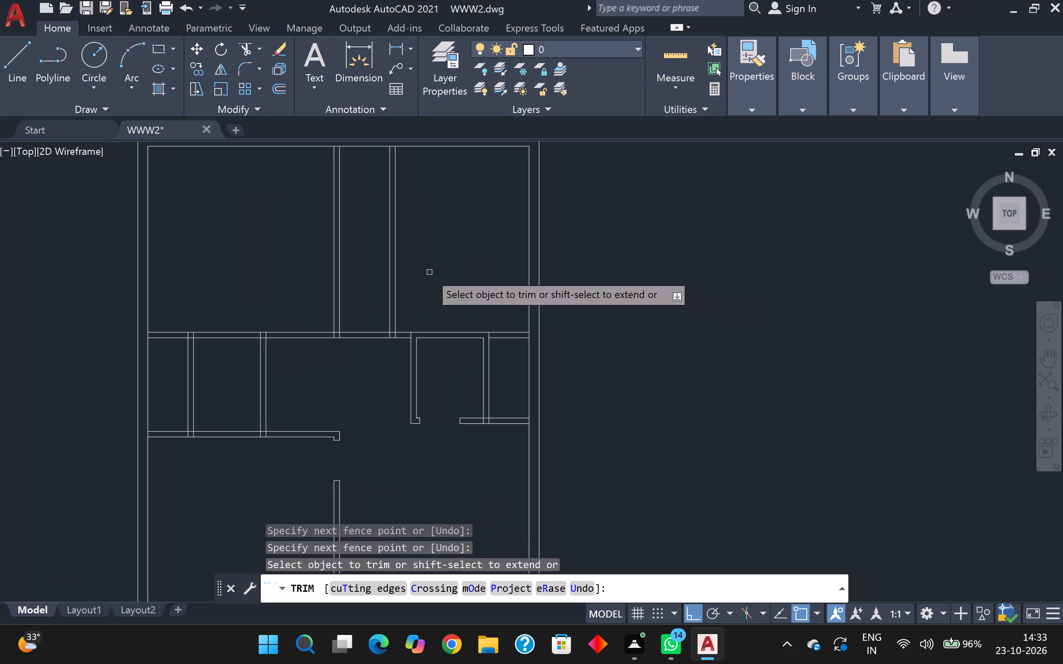
left_click(413, 269)
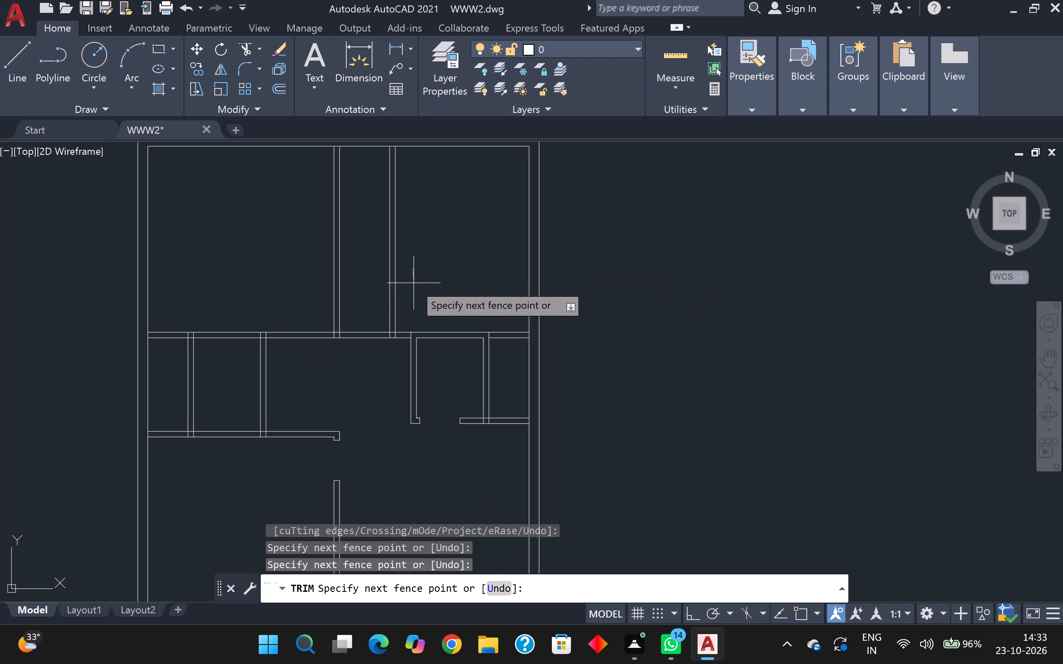
scroll(409, 281, "up", 2)
left_click(369, 325)
Measure the spacing between the left corridor partition and the remaining line of the right one at the cross wall.
scroll(367, 329, "up", 1)
scroll(367, 329, "down", 2)
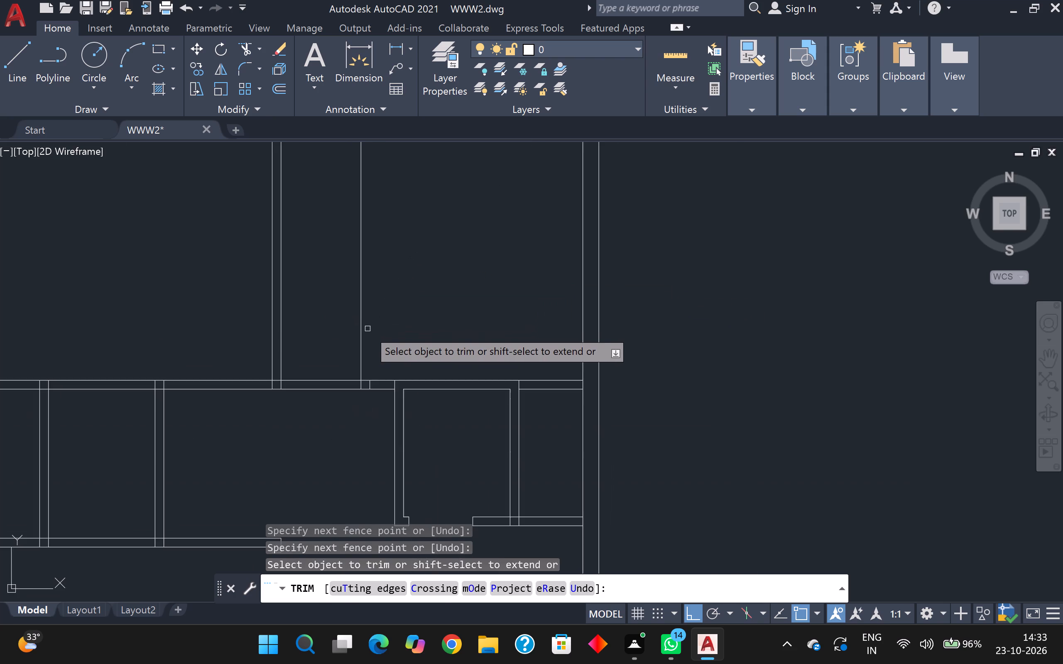
scroll(367, 331, "down", 1)
scroll(358, 373, "up", 3)
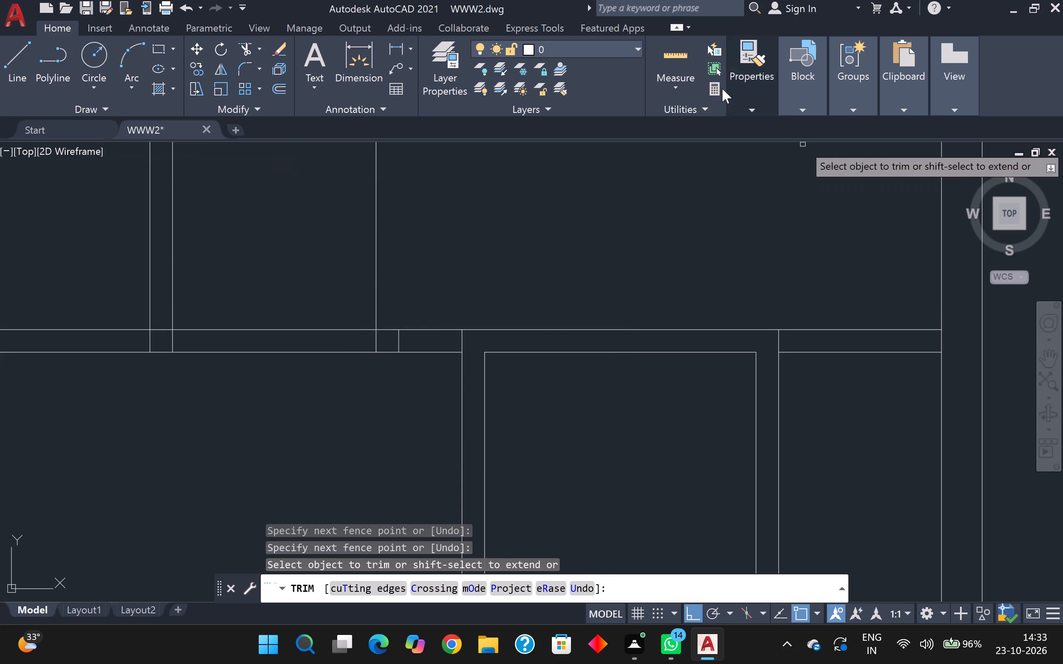
left_click(696, 63)
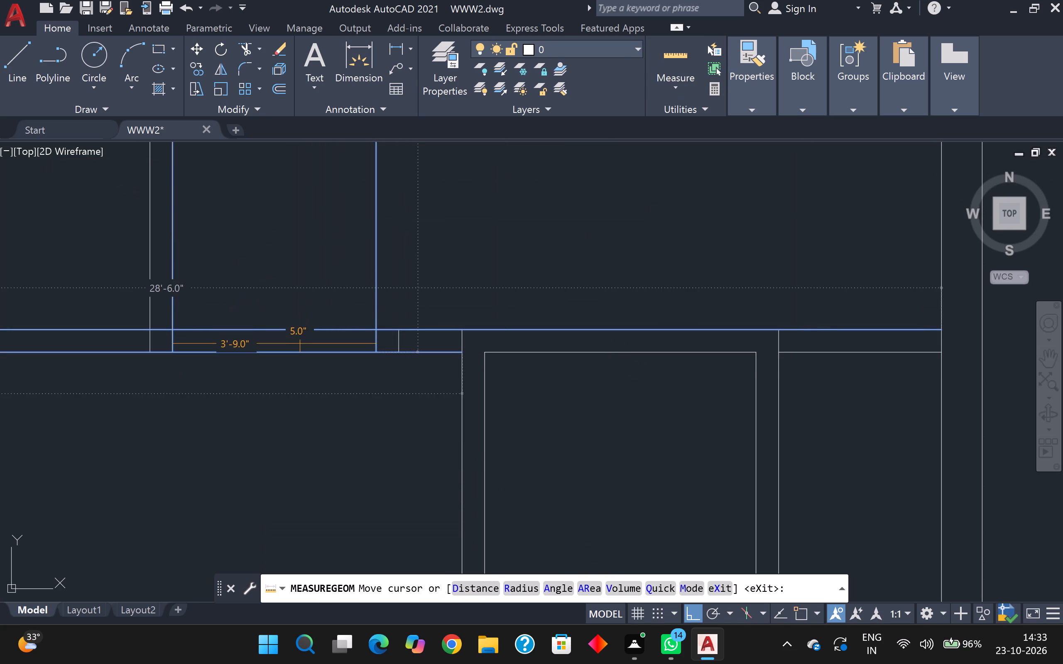
scroll(300, 344, "up", 1)
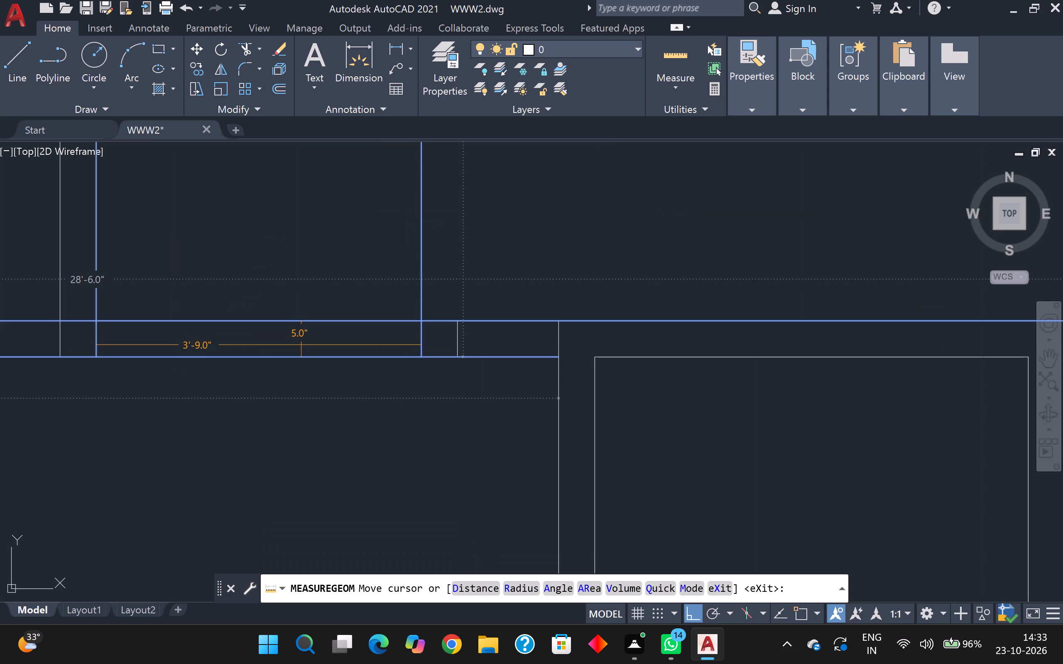
key("Escape")
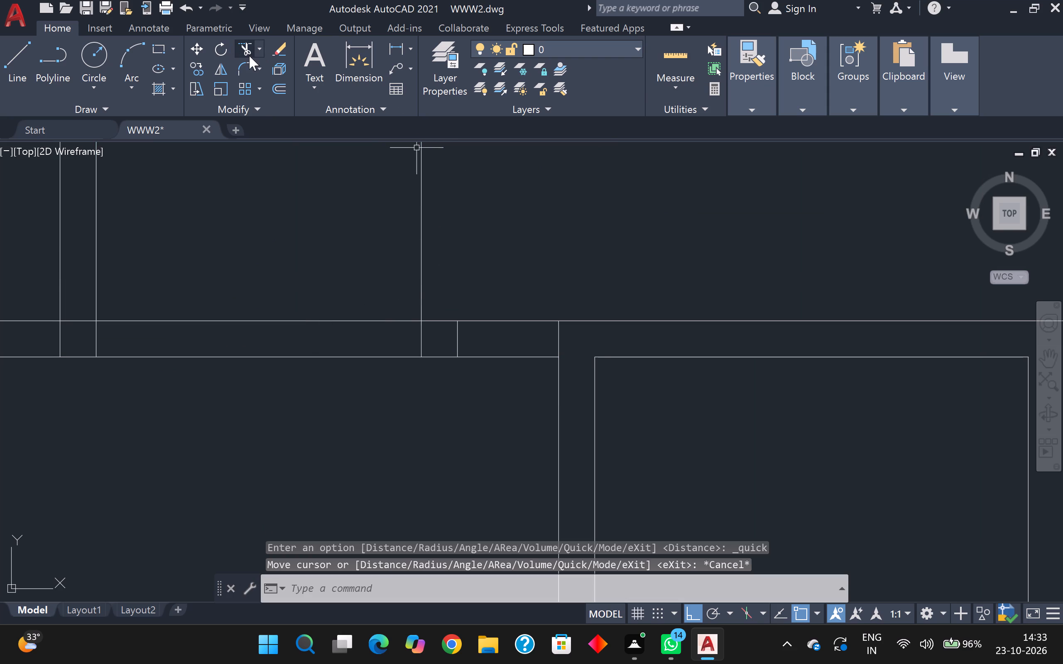
Trim away the remaining line of the right corridor partition above the cross wall.
left_click(249, 56)
left_click(316, 247)
left_click(476, 262)
scroll(414, 374, "up", 2)
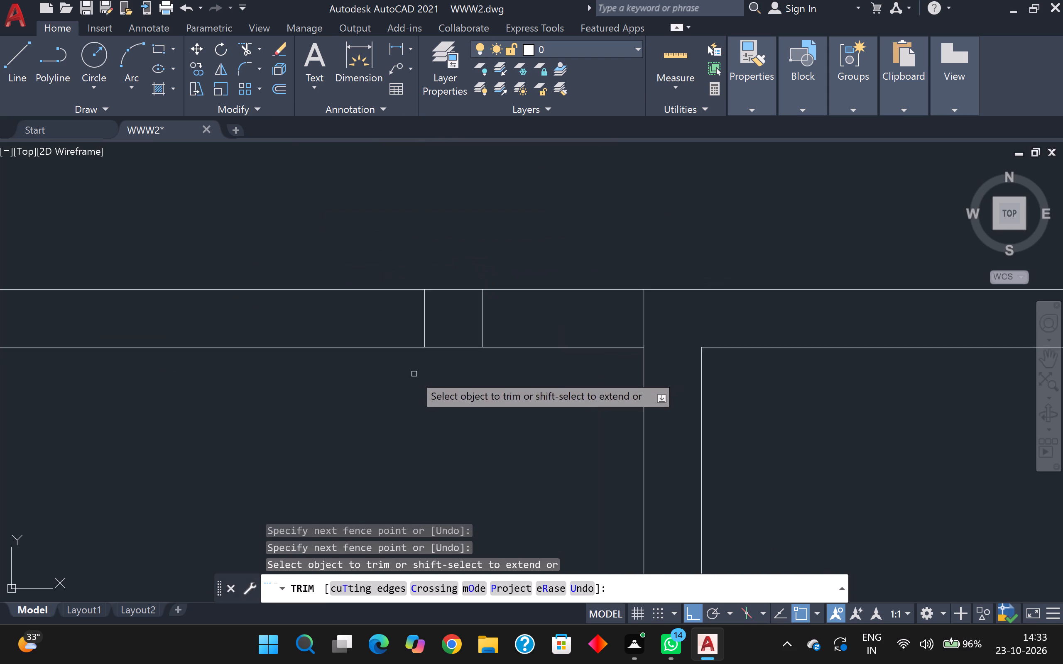
left_click(425, 308)
left_click(404, 307)
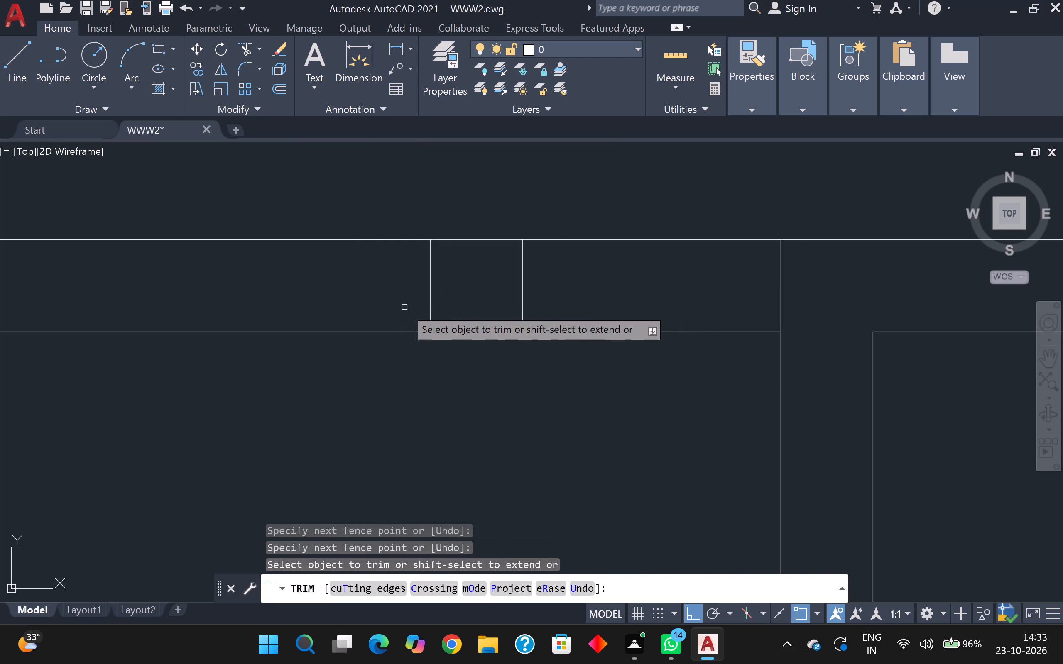
key("Escape")
Draw a jamb line across the cross wall, 3 inches left of the left leftover line of the removed partition.
key("o")
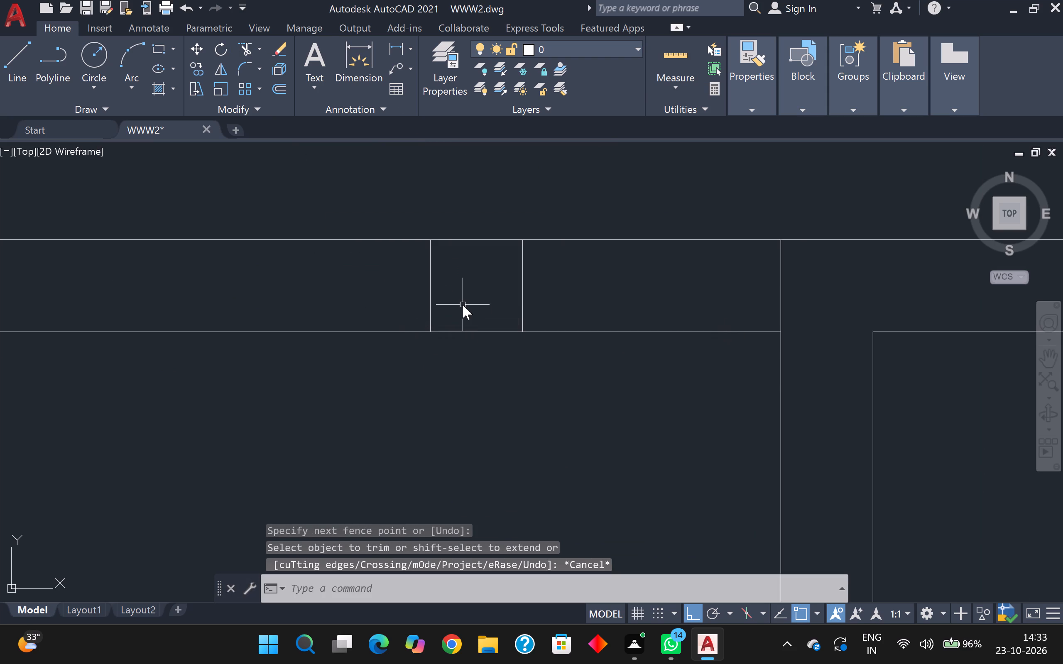
key("Escape")
key("l")
key("Return")
scroll(388, 354, "up", 2)
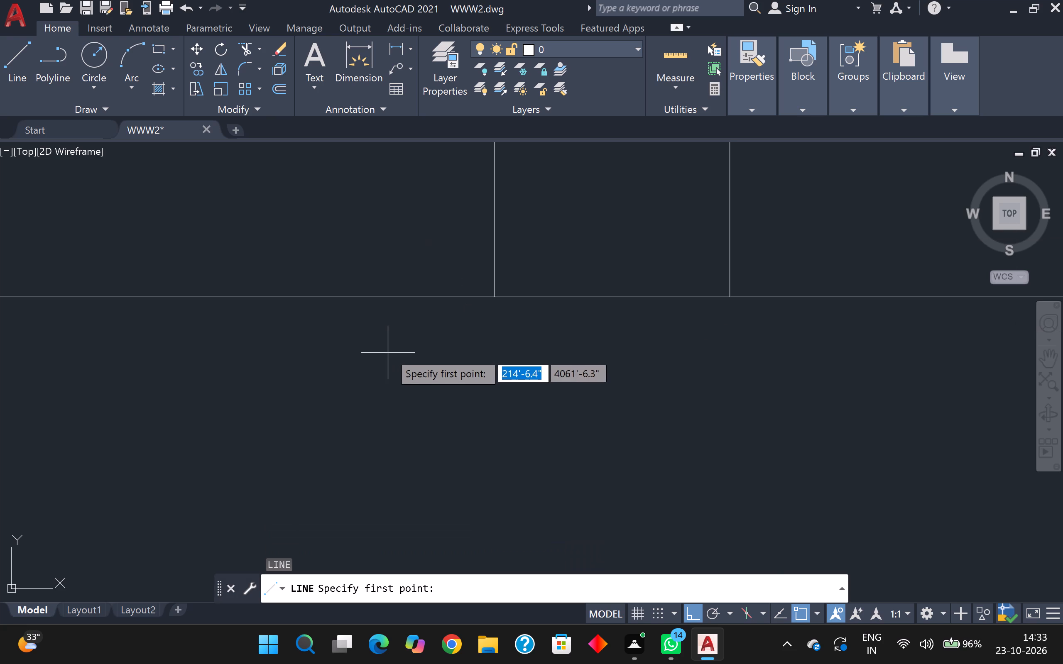
left_click(495, 300)
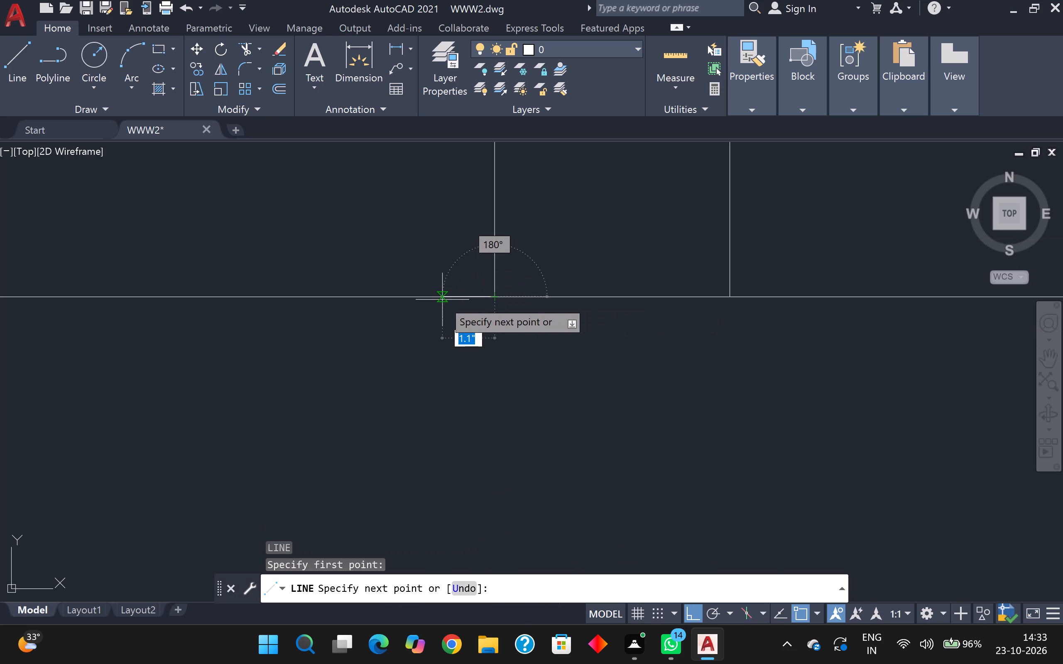
key("3")
key("Return")
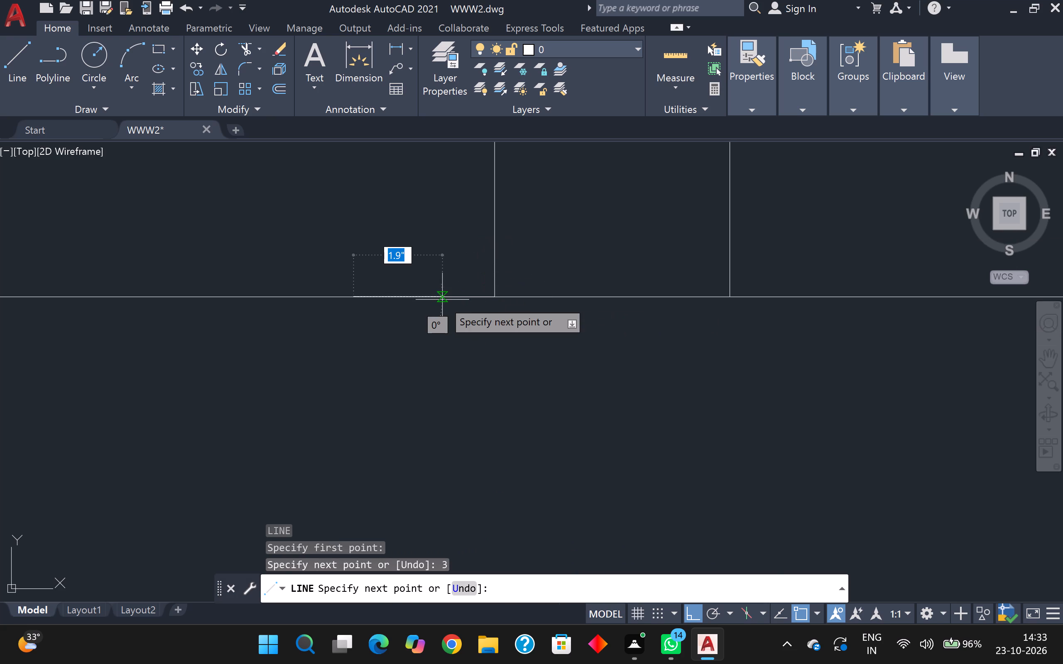
middle_click_drag(438, 226, 480, 430)
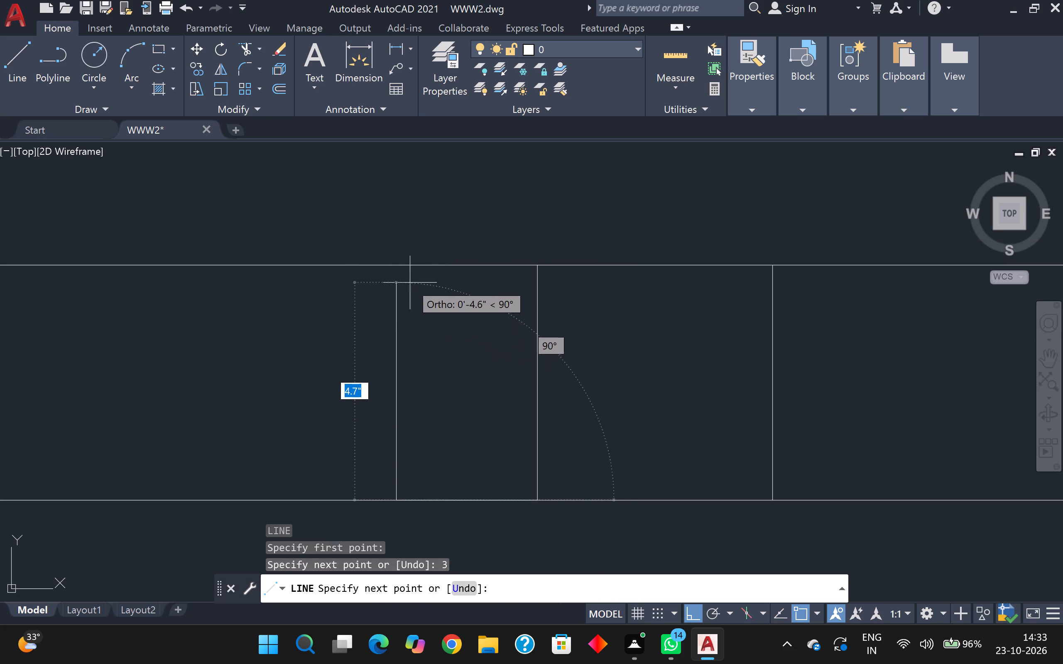
left_click(401, 266)
key("Escape")
Trim the two leftover partition lines inside the cross wall, just right of the new jamb line.
scroll(400, 266, "down", 1)
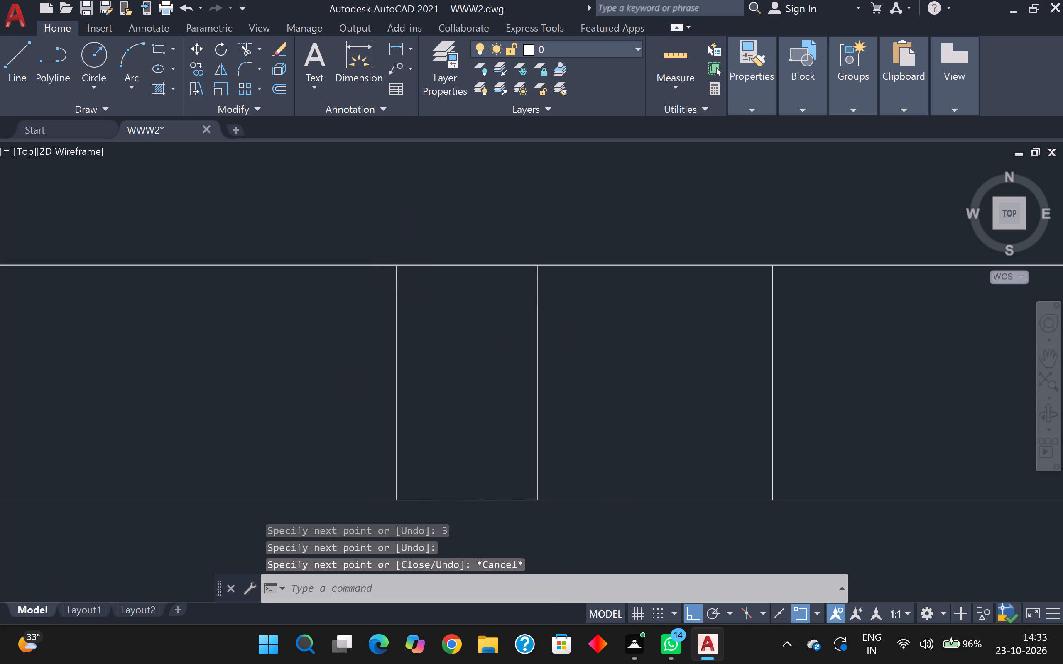
scroll(400, 266, "down", 5)
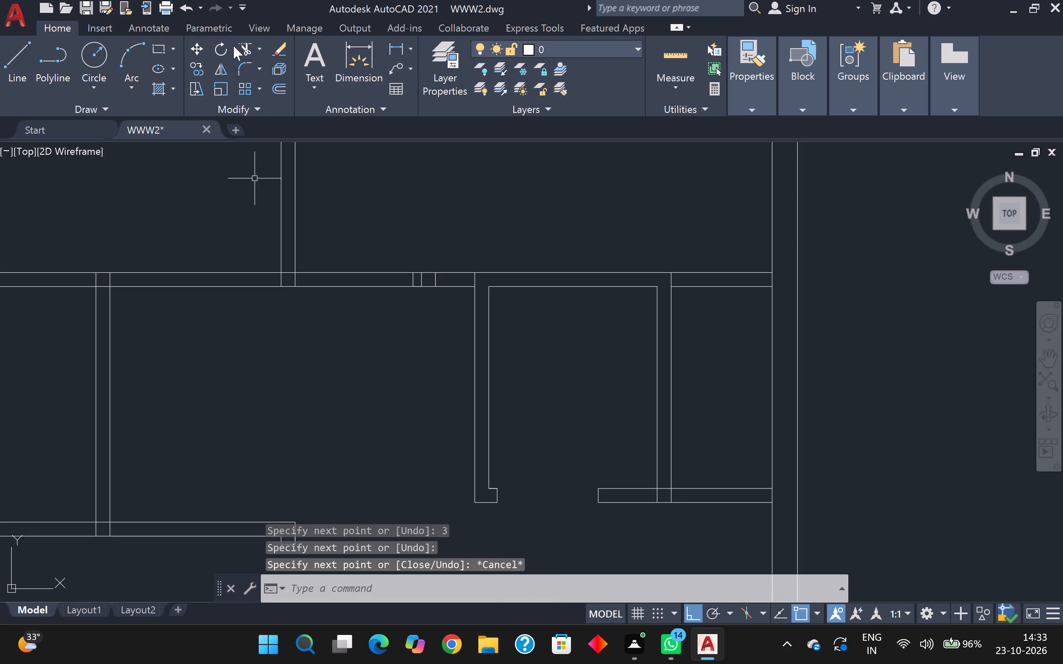
left_click(242, 47)
scroll(411, 288, "up", 3)
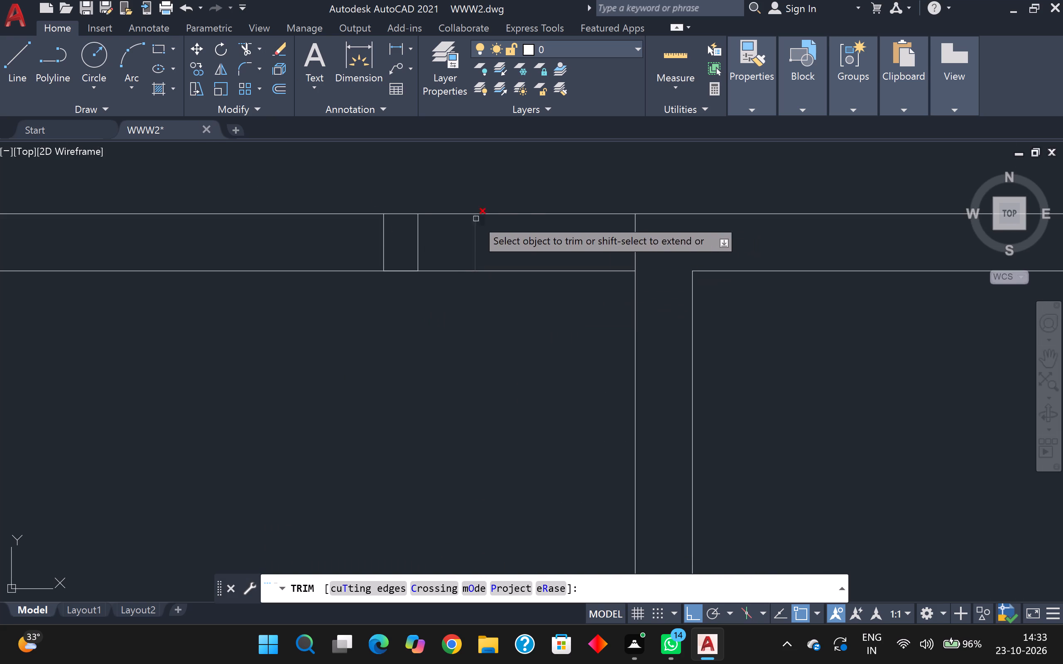
left_click(412, 245)
scroll(450, 244, "down", 1)
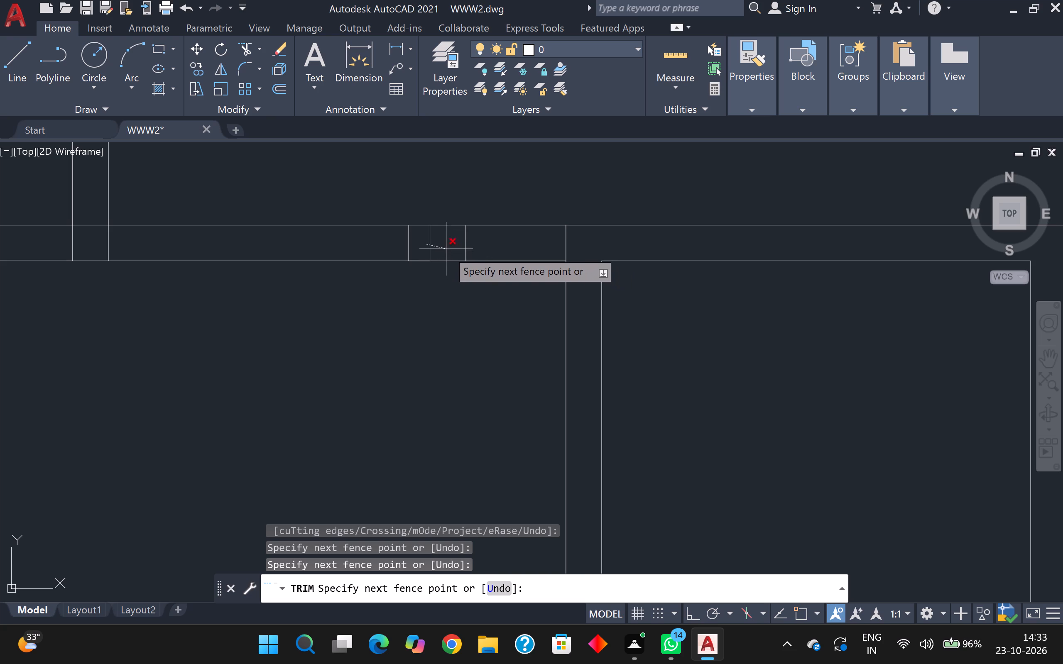
left_click(490, 249)
Draw a jamb line across the cross wall, 3 inches right of the left corridor partition's right face.
scroll(339, 313, "down", 1)
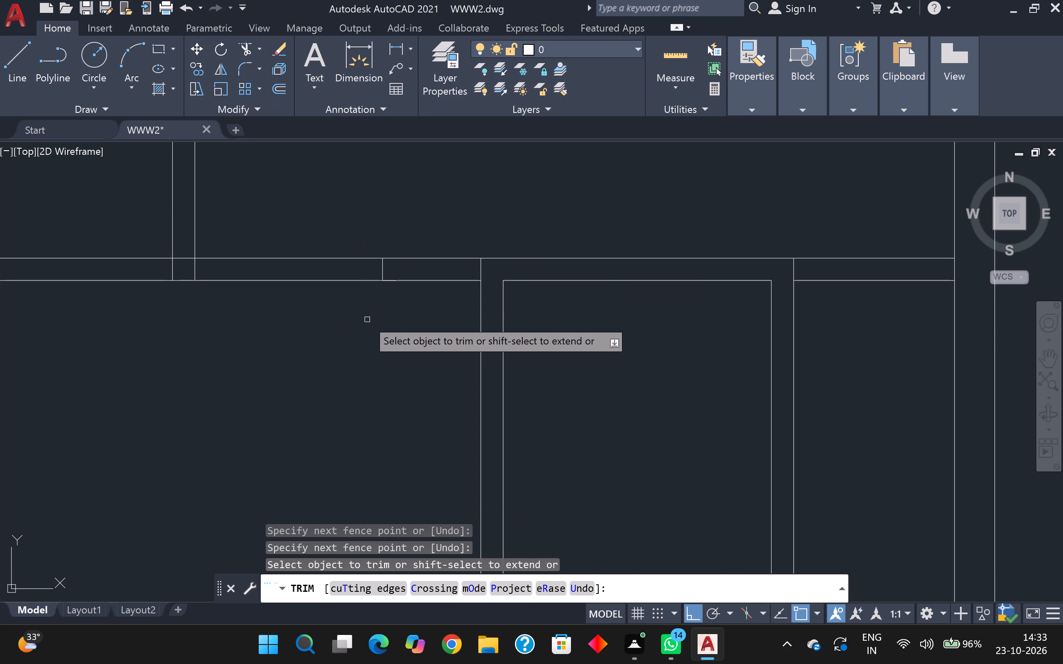
middle_click_drag(361, 308, 438, 352)
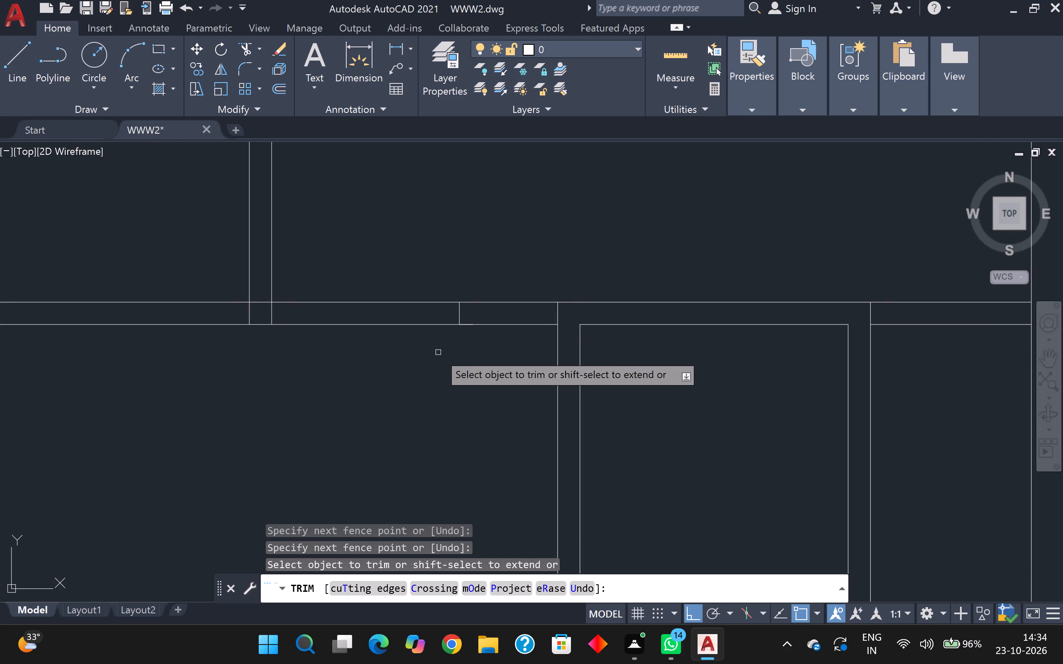
key("l")
key("Return")
key("Escape")
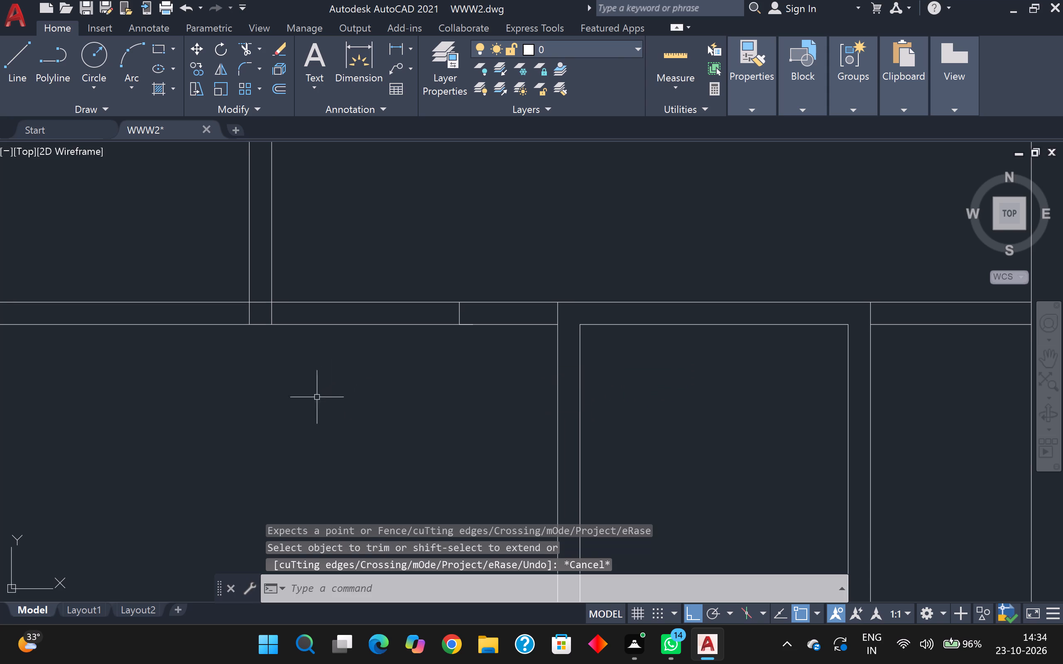
key("l")
key("Return")
scroll(289, 400, "up", 1)
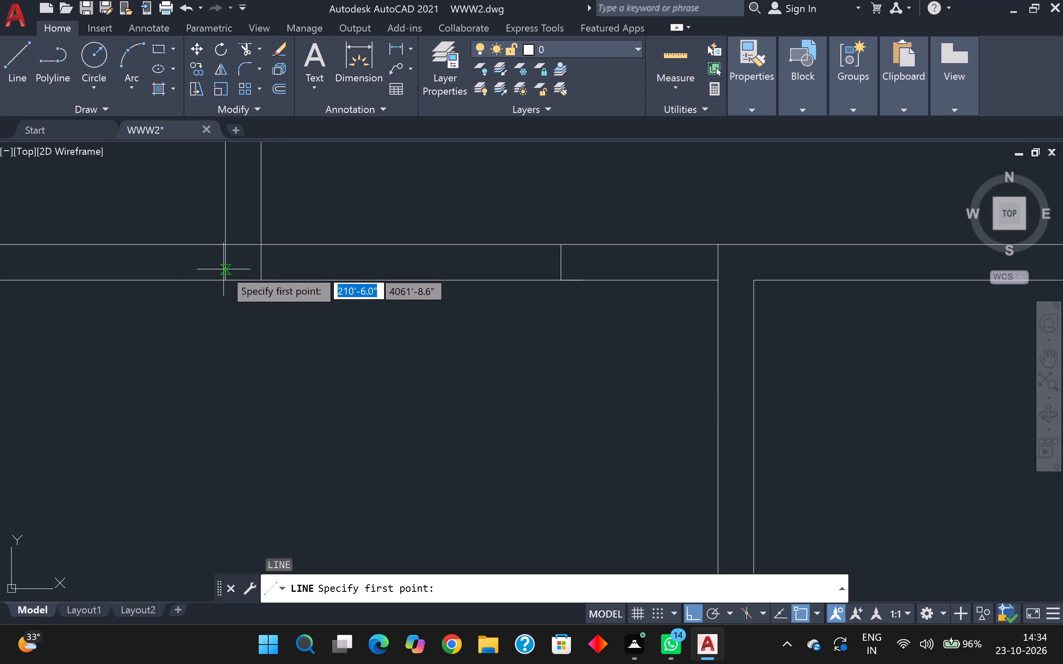
left_click(265, 240)
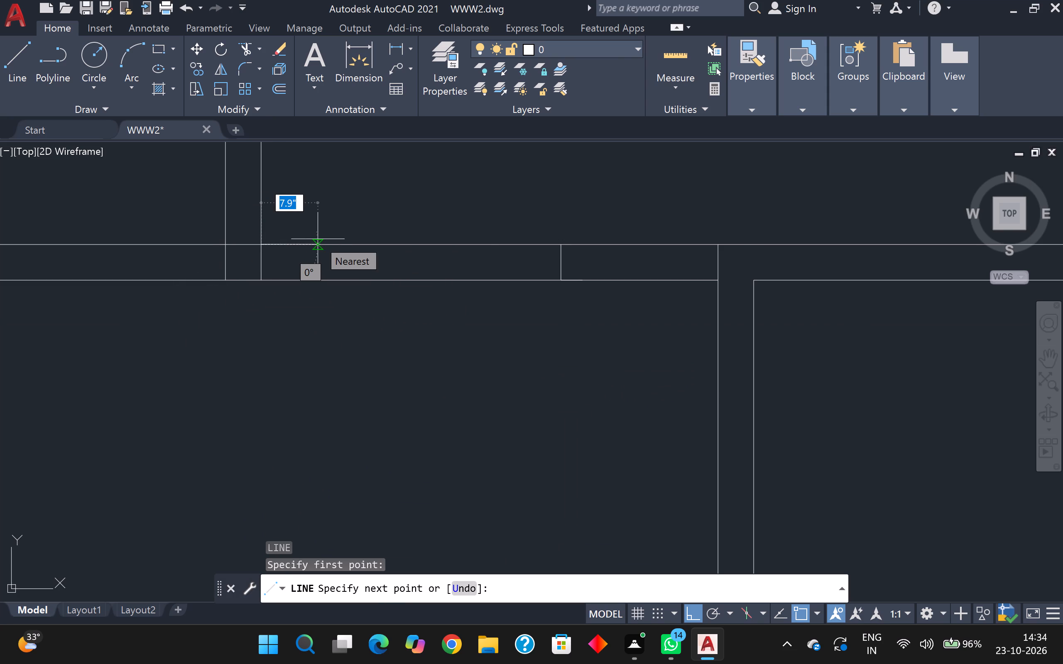
key("3")
key("Return")
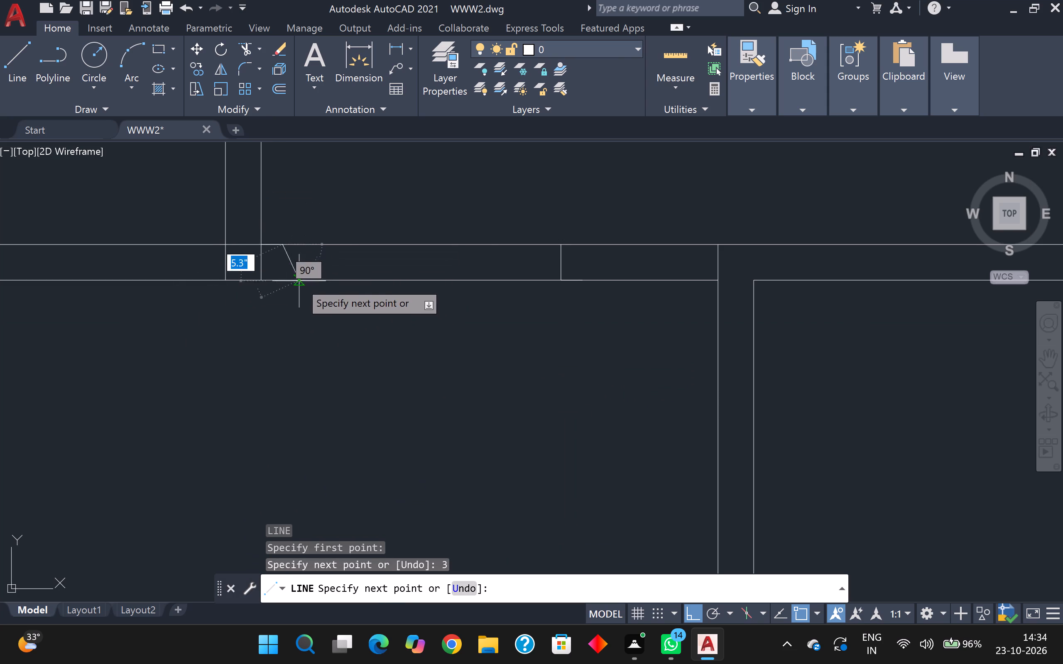
scroll(296, 266, "up", 1)
scroll(262, 248, "up", 1)
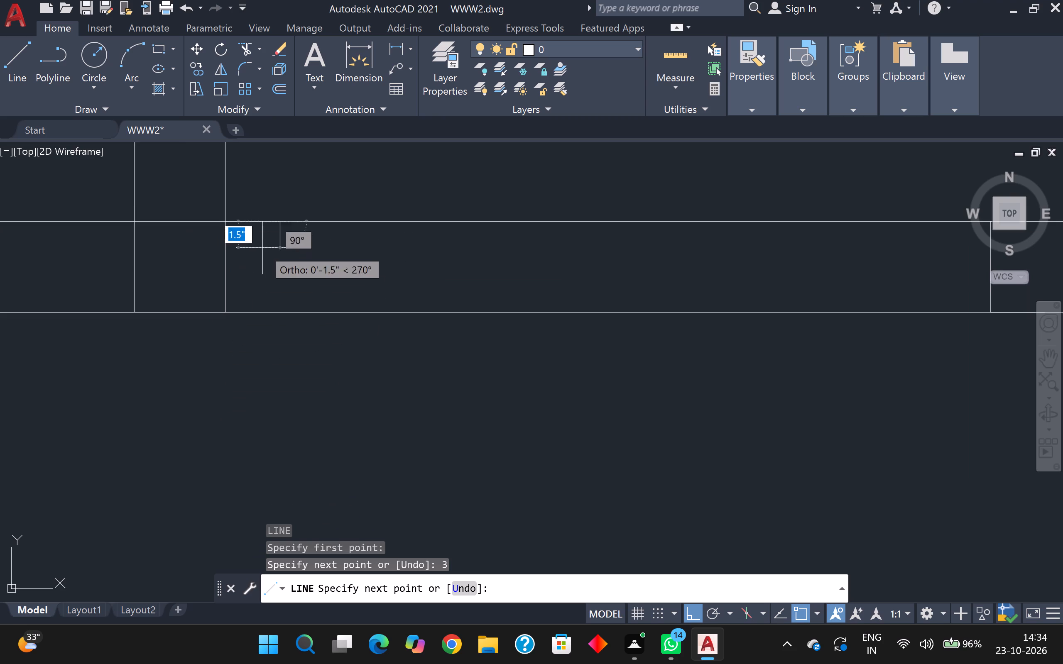
scroll(262, 248, "up", 1)
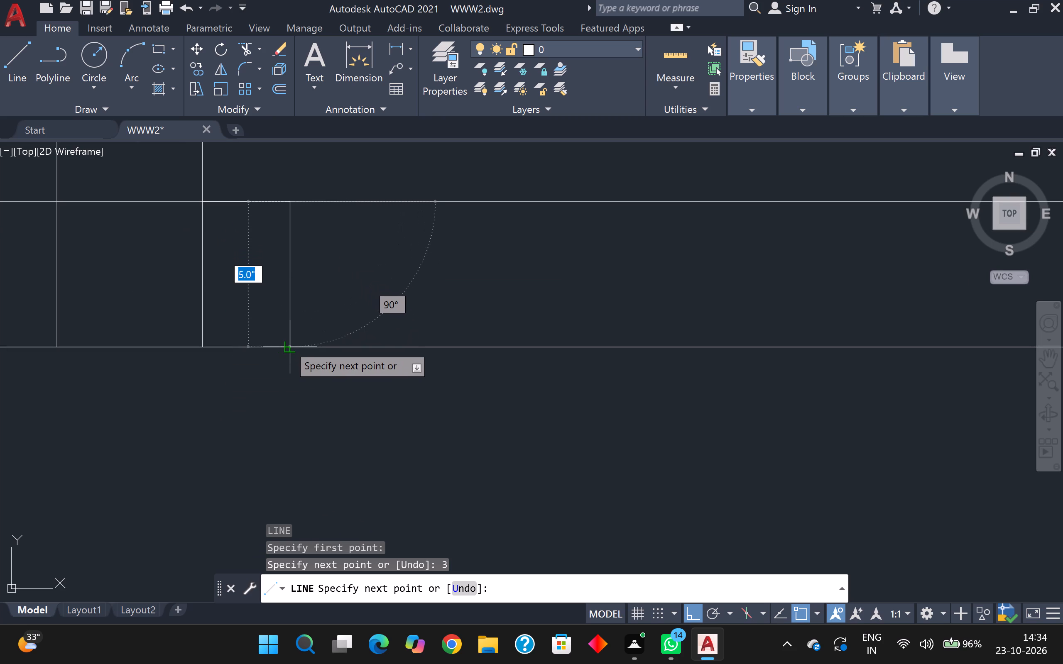
left_click(288, 341)
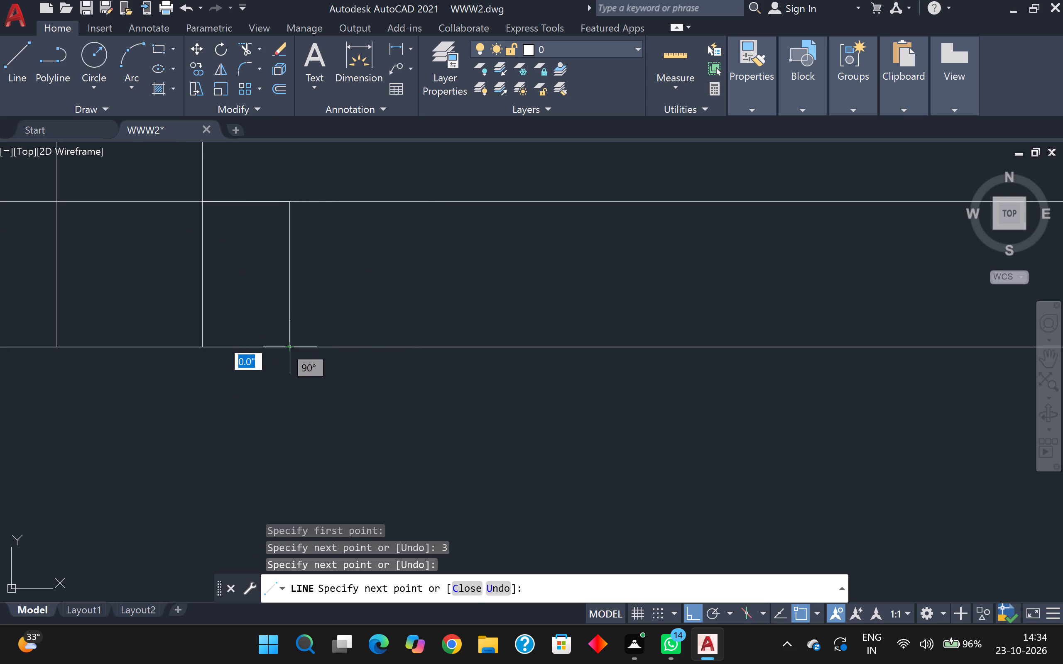
key("ctrl+z")
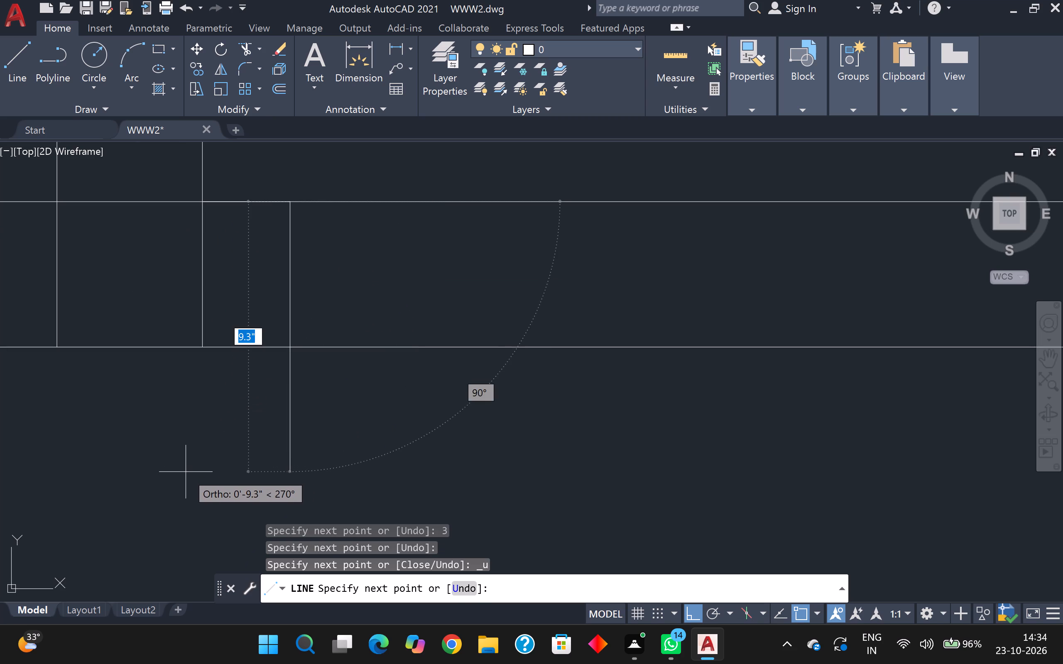
scroll(218, 349, "up", 1)
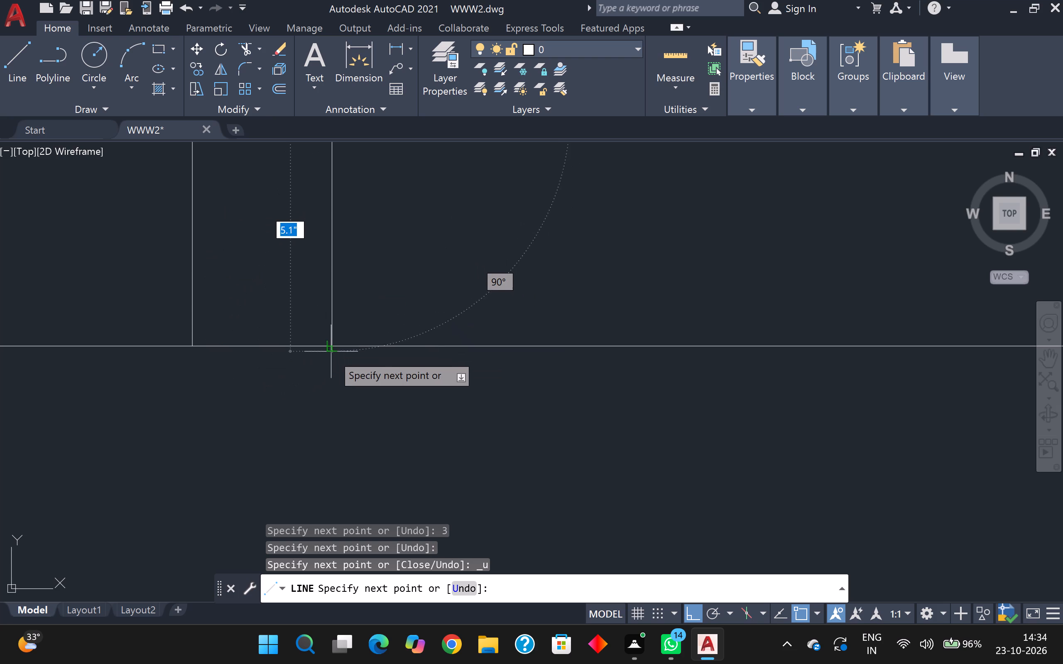
left_click(331, 347)
key("Escape")
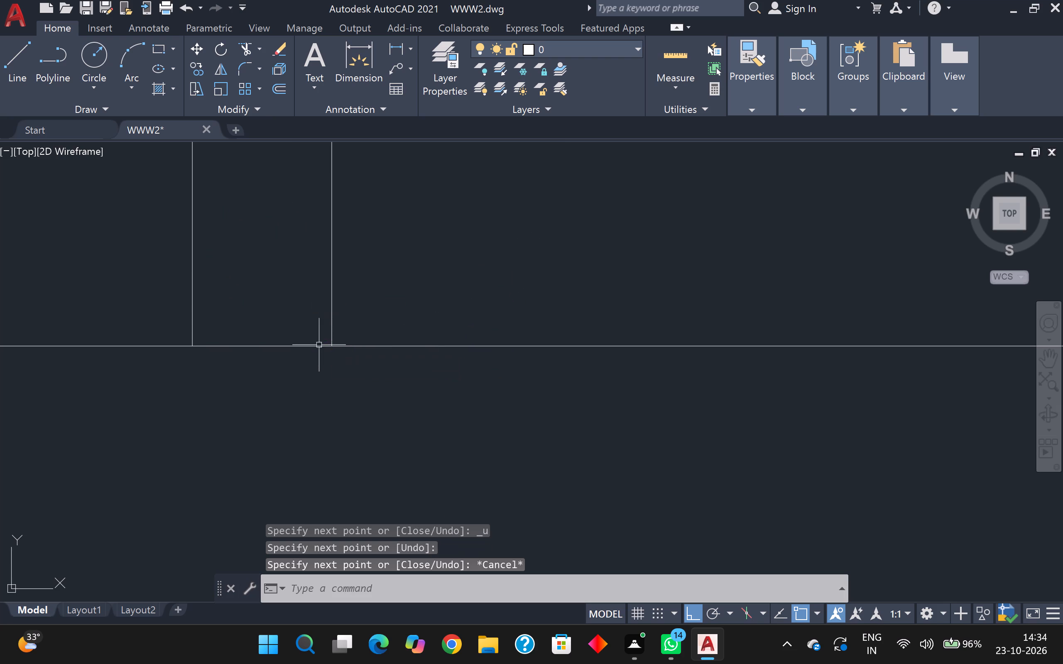
Trim both cross-wall lines between the two jamb lines to open the passage.
scroll(242, 422, "down", 3)
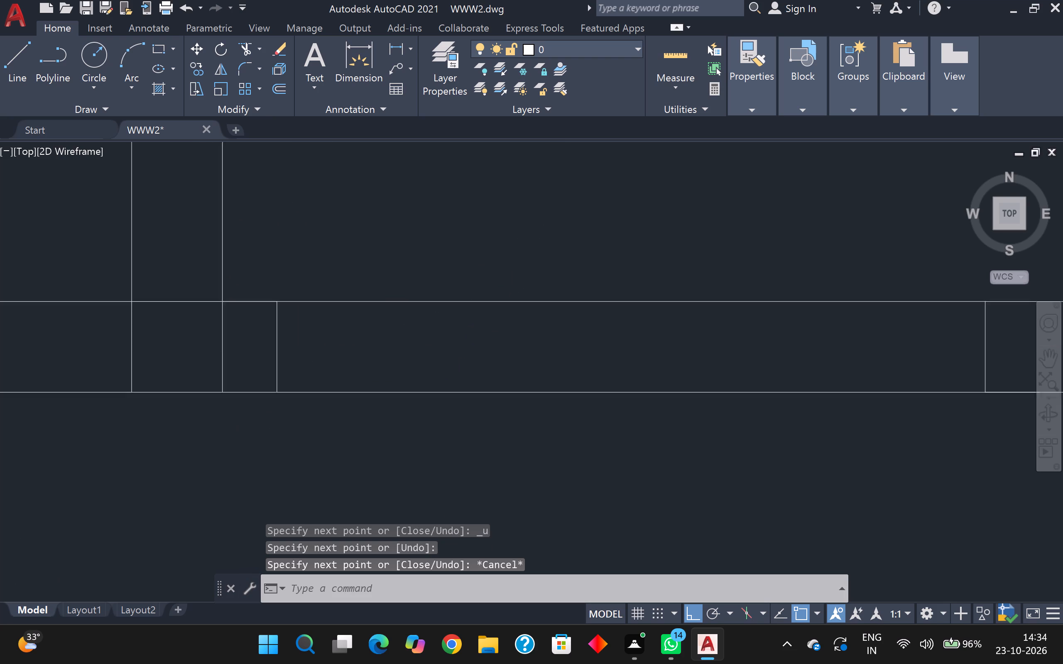
scroll(242, 422, "down", 1)
left_click(250, 41)
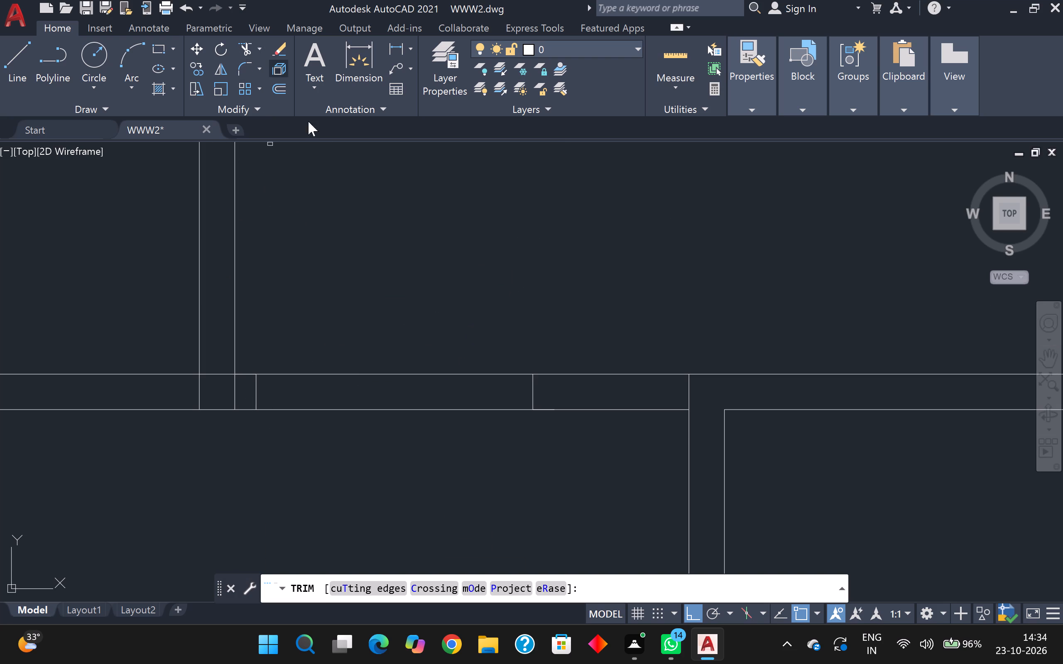
left_click_drag(378, 258, 385, 269)
left_click(450, 498)
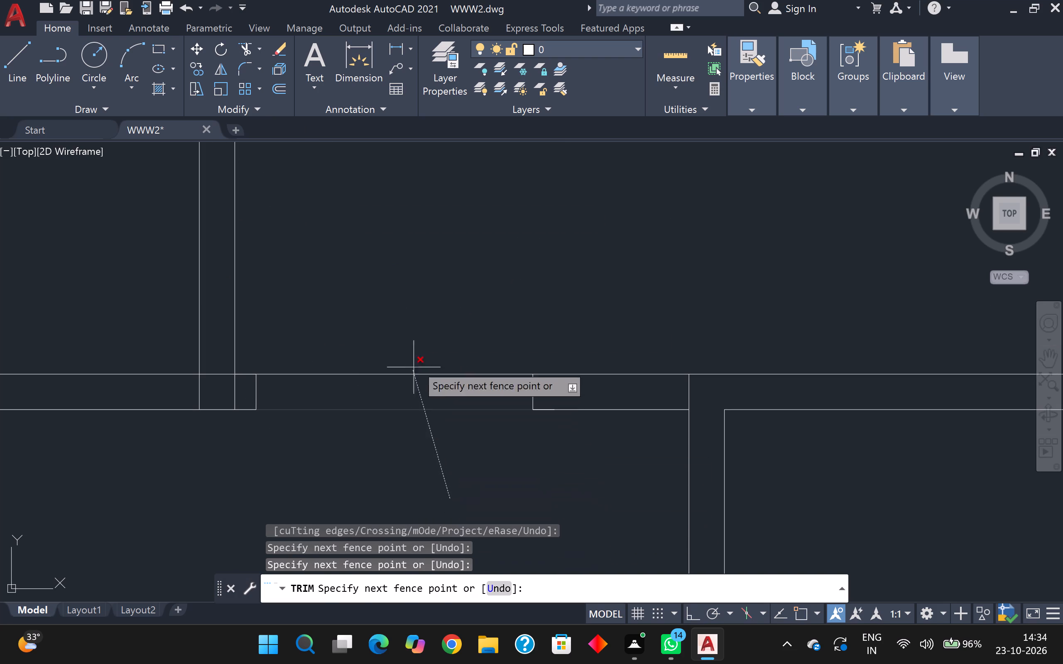
left_click(426, 315)
right_click(427, 315)
scroll(427, 315, "down", 4)
left_click(523, 291)
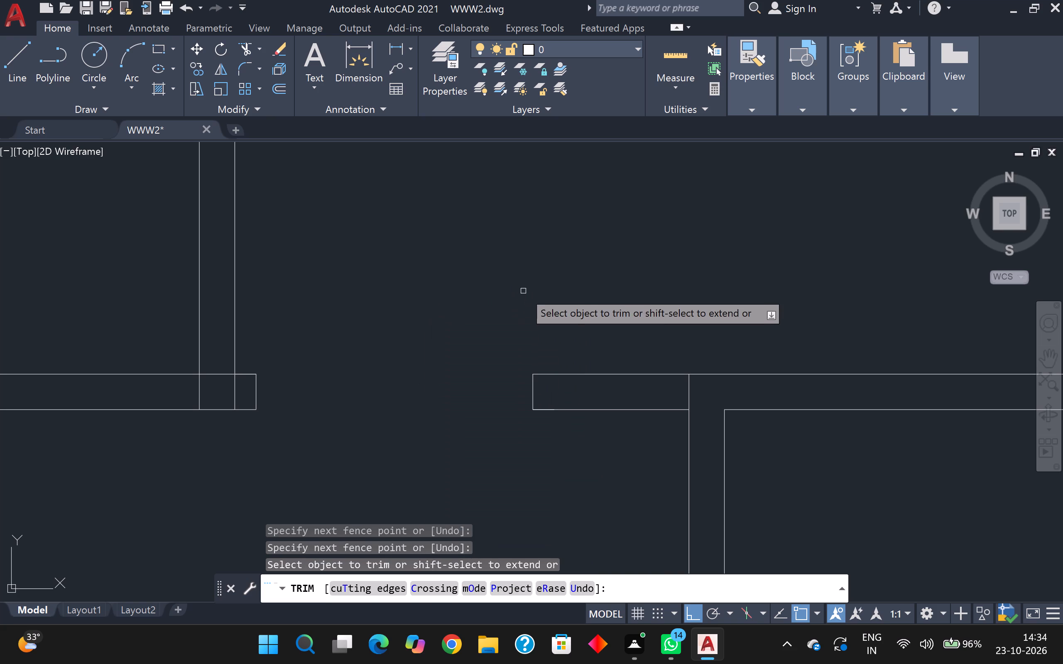
Trim the cross wall's upper line between the left corridor partition's faces and the right face's stub inside the wall.
scroll(513, 302, "down", 5)
scroll(467, 305, "up", 3)
scroll(463, 371, "up", 3)
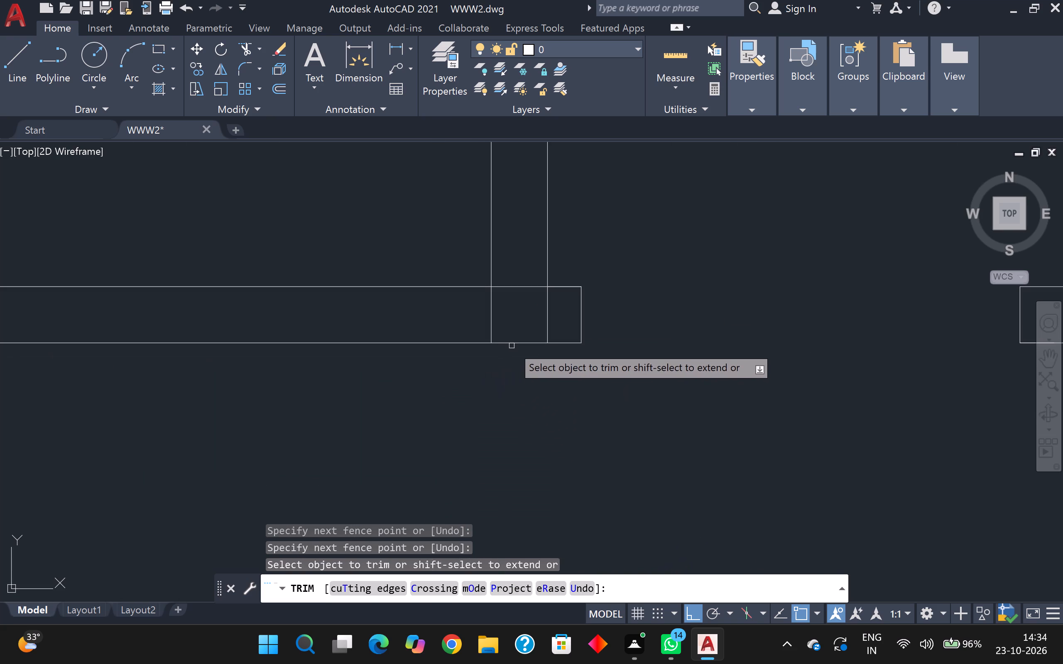
scroll(512, 331, "up", 2)
left_click(522, 202)
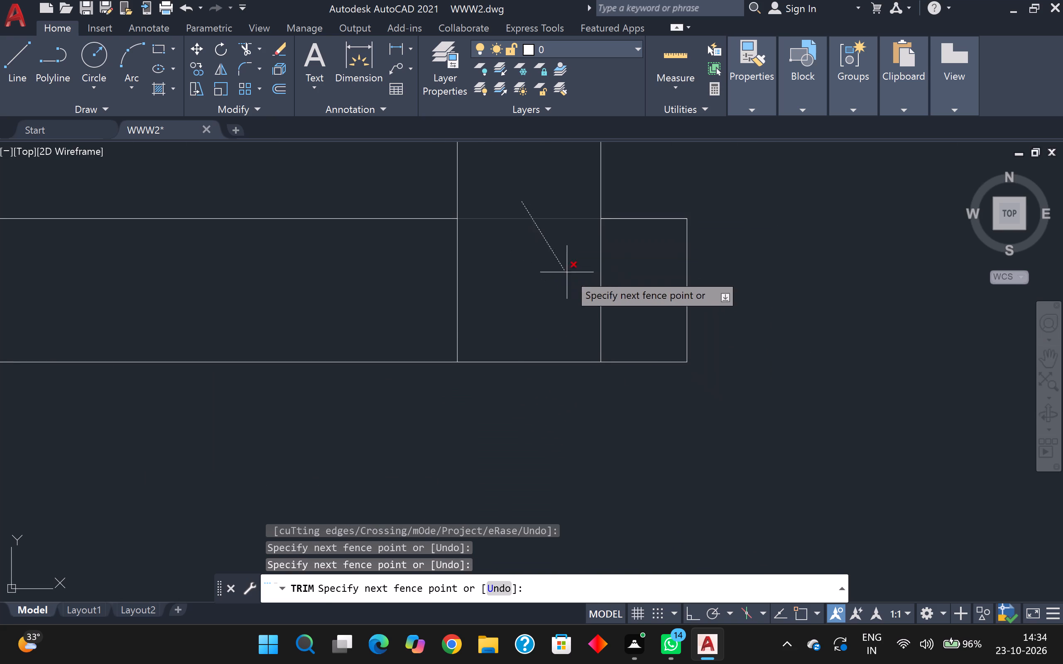
left_click(603, 298)
scroll(596, 298, "down", 4)
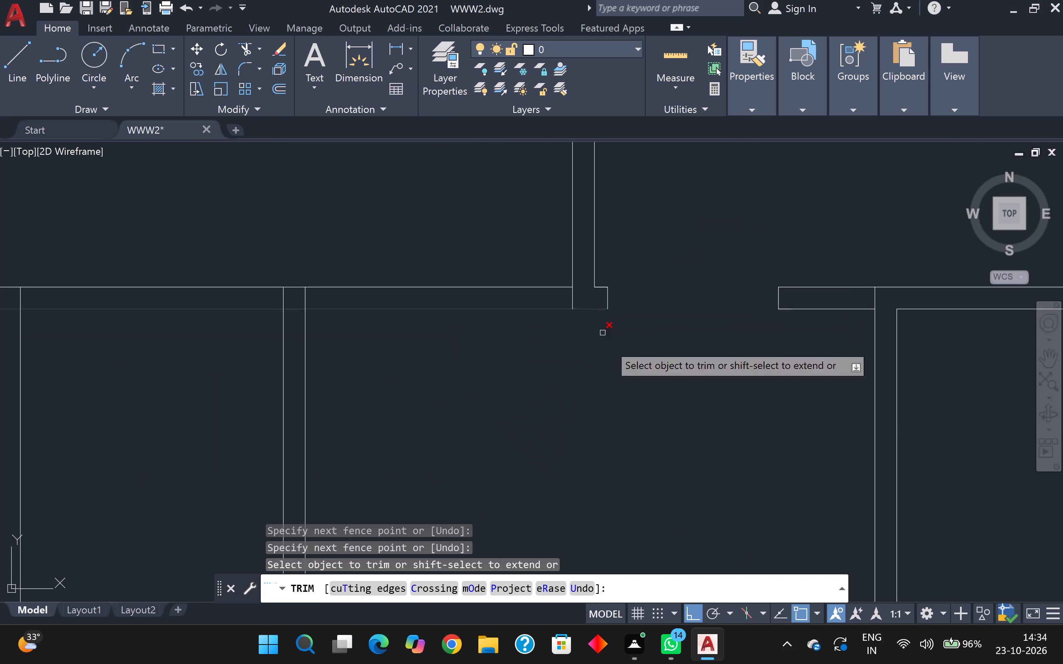
Draw a jamb line across the cross wall, 3 inches left of the partition's left face, continuing back along the wall's lower line to that face.
scroll(660, 401, "down", 3)
middle_click_drag(676, 427, 605, 310)
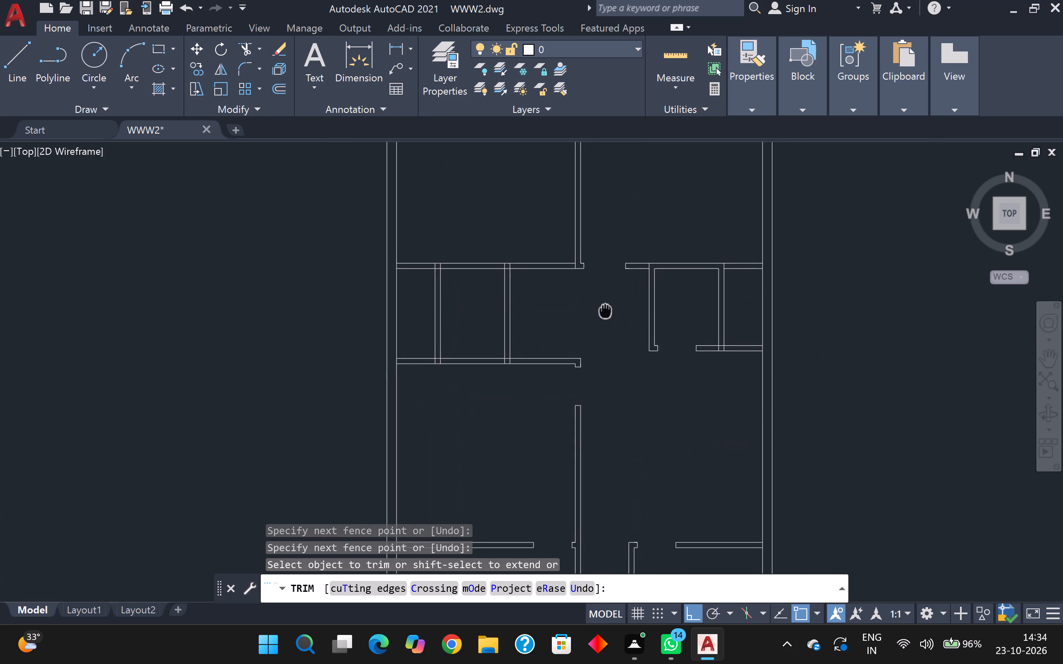
middle_click_drag(605, 310, 605, 355)
scroll(531, 329, "up", 5)
scroll(523, 307, "down", 3)
scroll(523, 307, "up", 1)
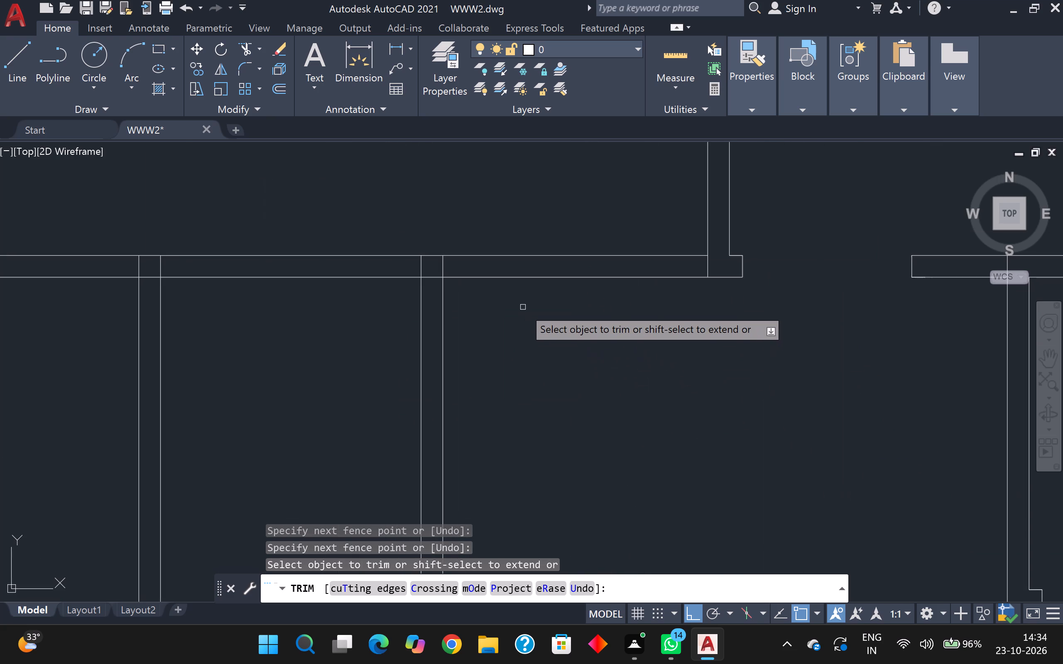
scroll(523, 307, "up", 2)
scroll(579, 293, "down", 3)
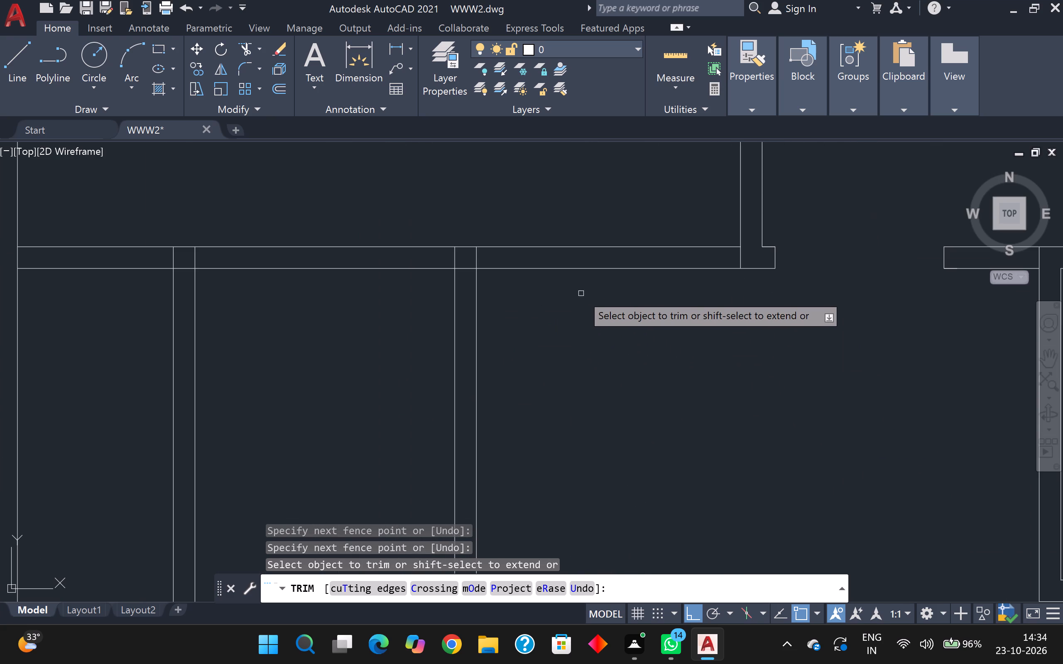
key("Escape")
key("l")
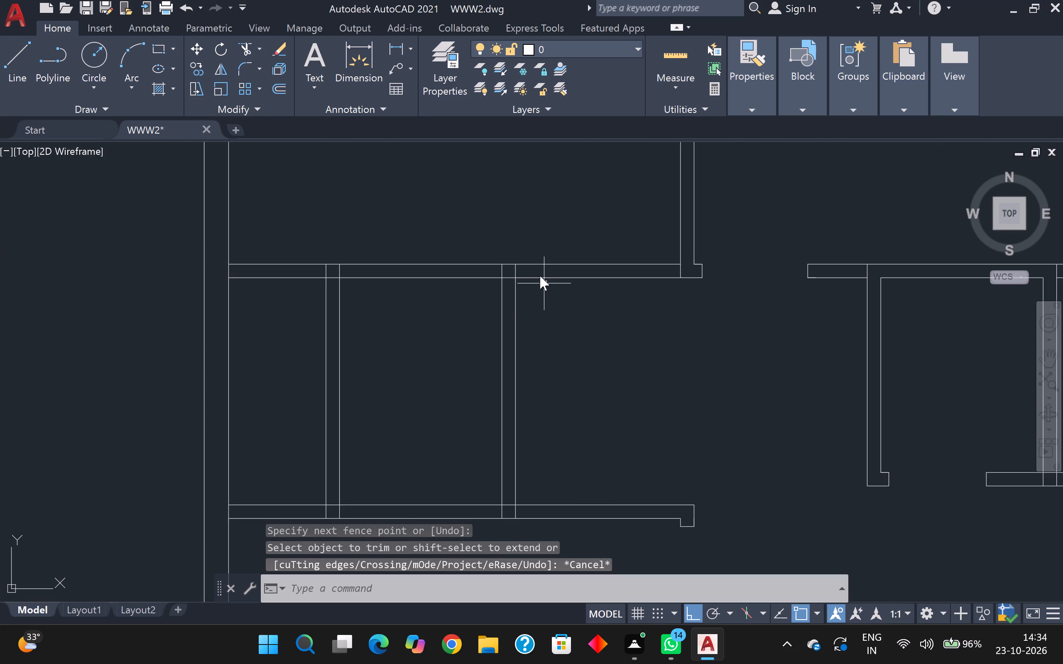
key("Return")
scroll(688, 281, "up", 2)
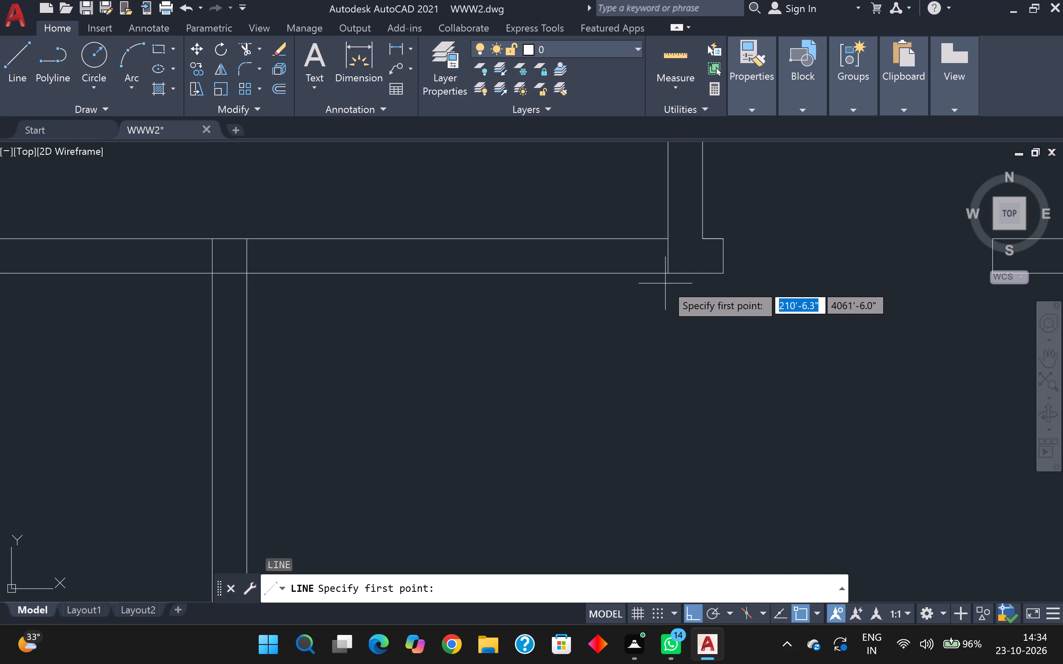
scroll(665, 277, "up", 1)
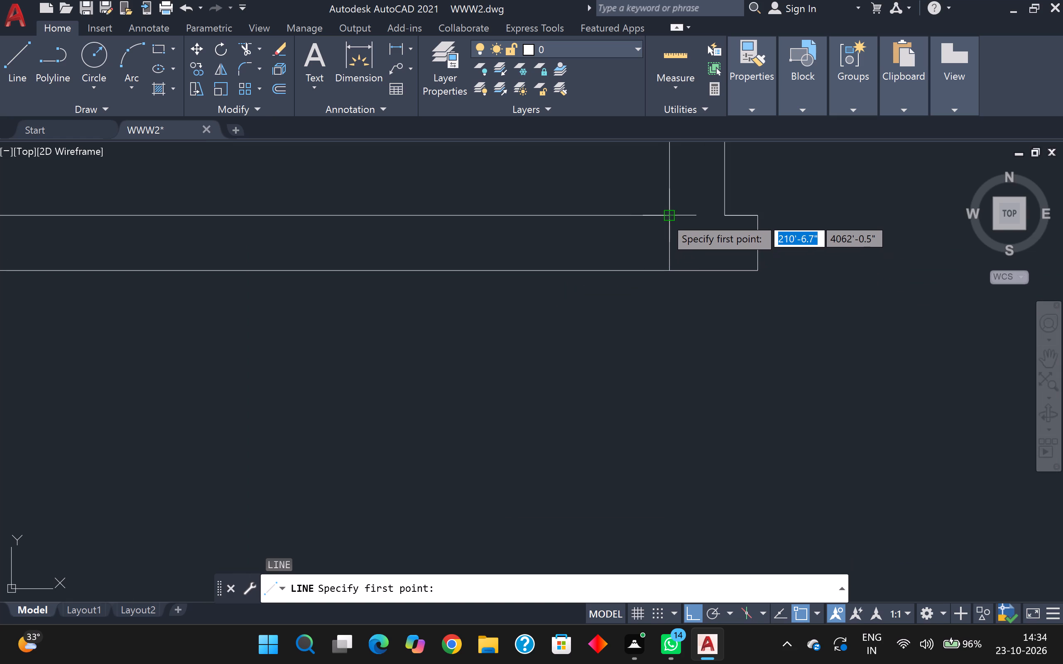
left_click(664, 217)
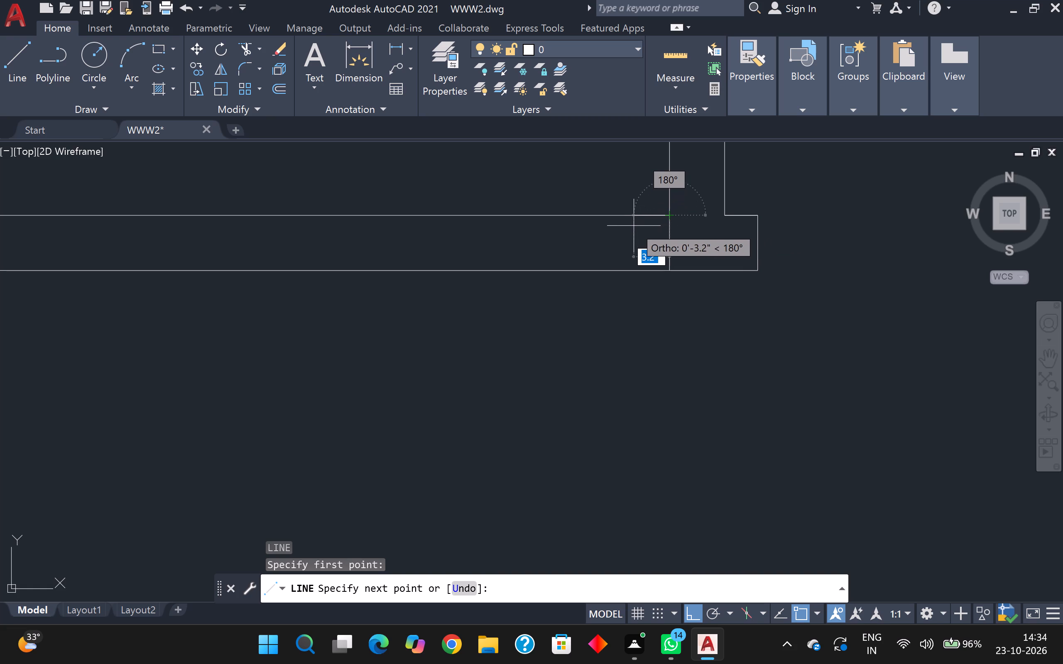
key("3")
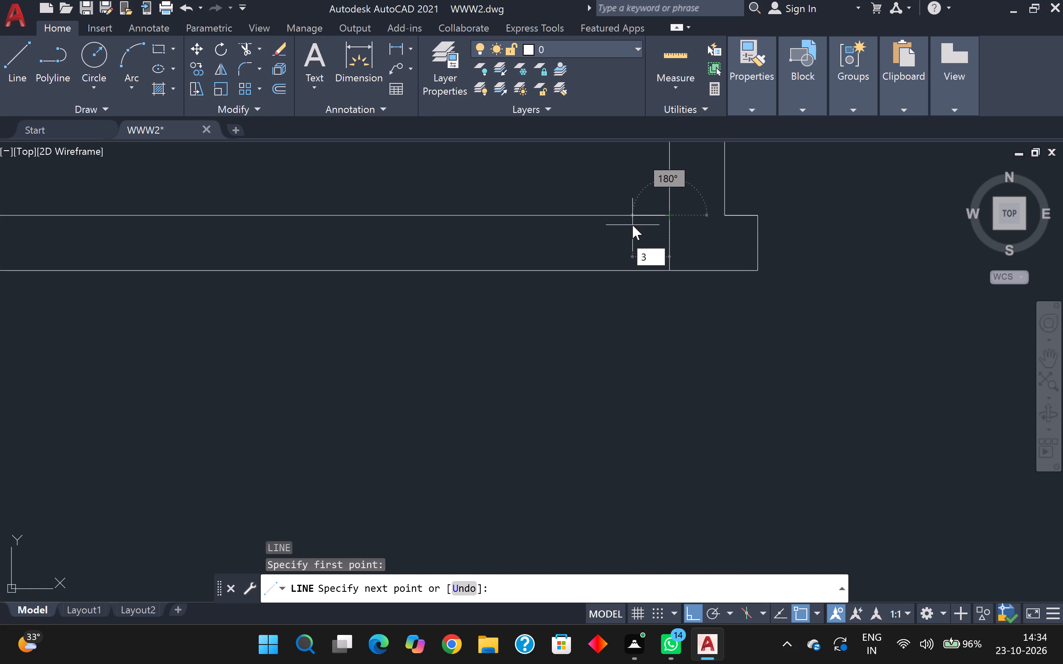
key("Return")
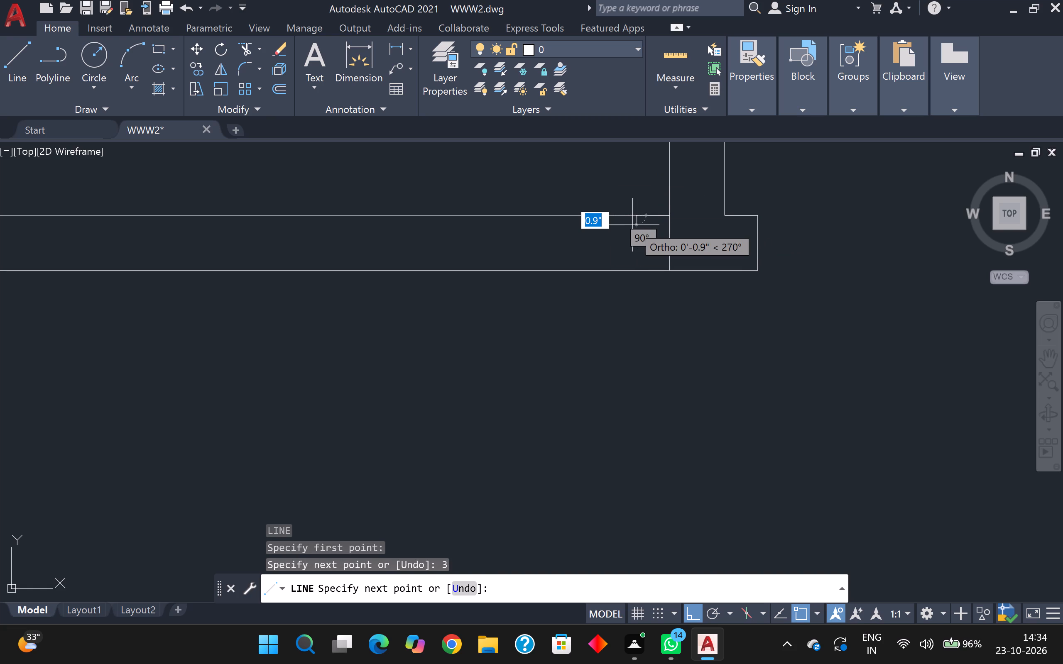
scroll(632, 266, "up", 2)
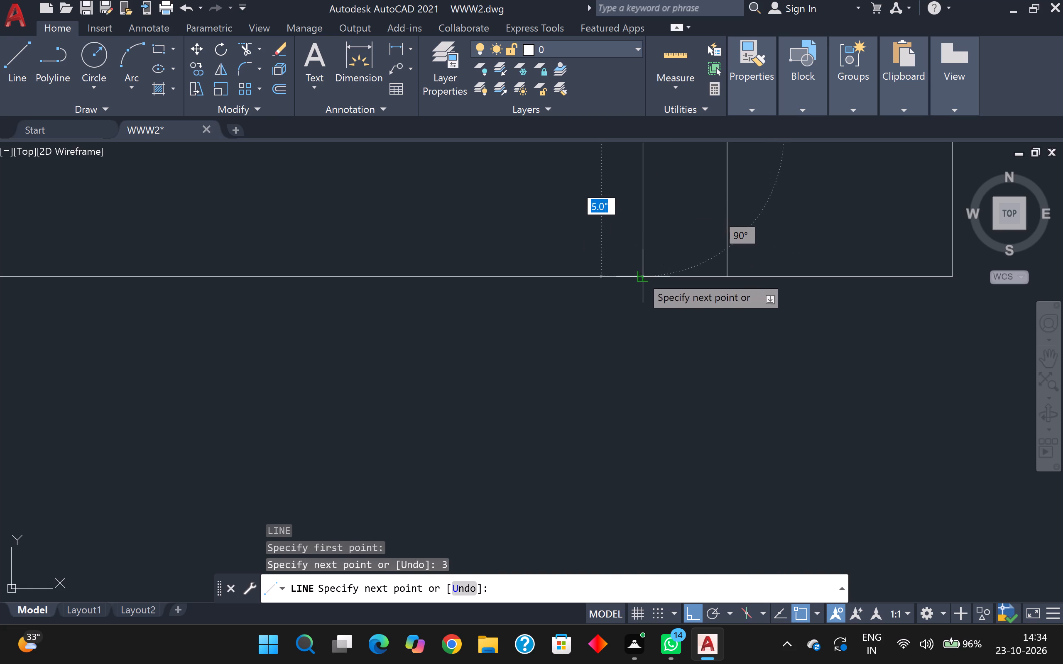
left_click(640, 275)
left_click(723, 276)
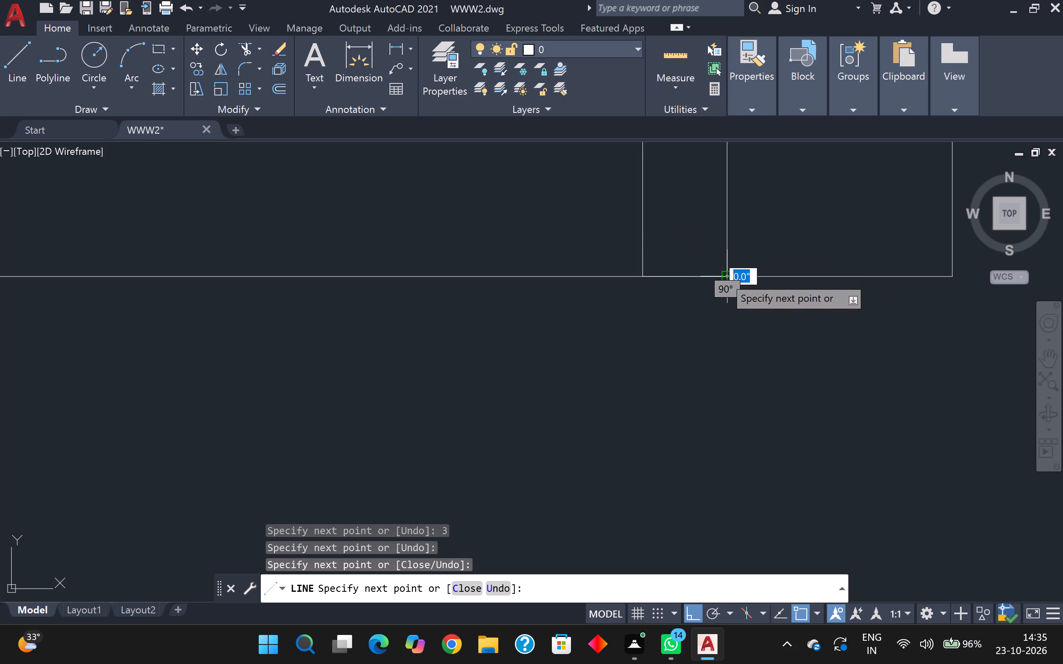
key("Escape")
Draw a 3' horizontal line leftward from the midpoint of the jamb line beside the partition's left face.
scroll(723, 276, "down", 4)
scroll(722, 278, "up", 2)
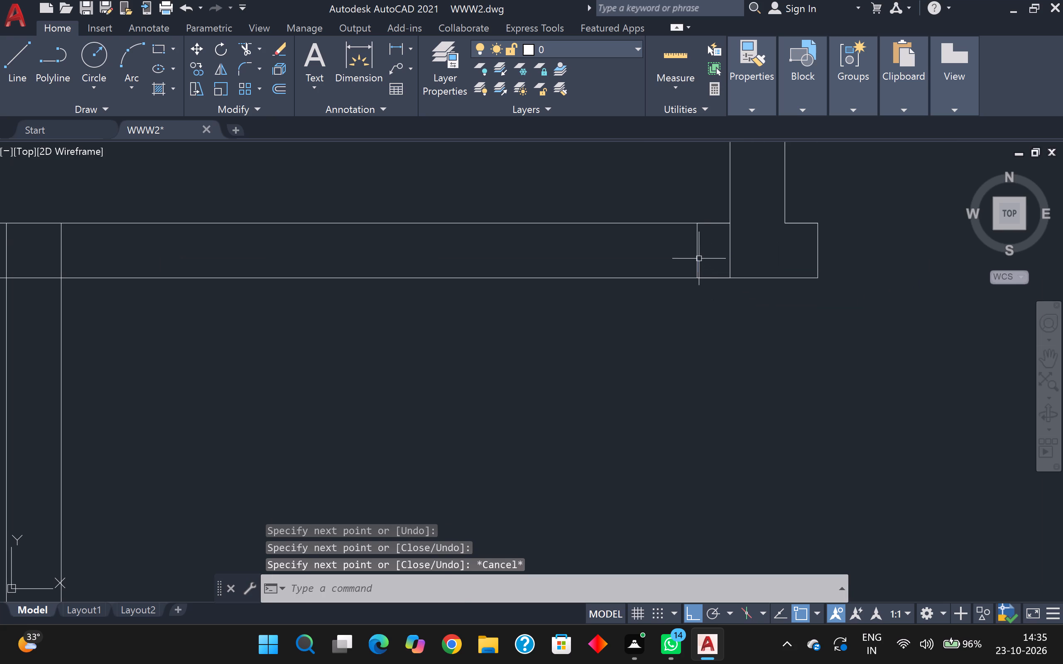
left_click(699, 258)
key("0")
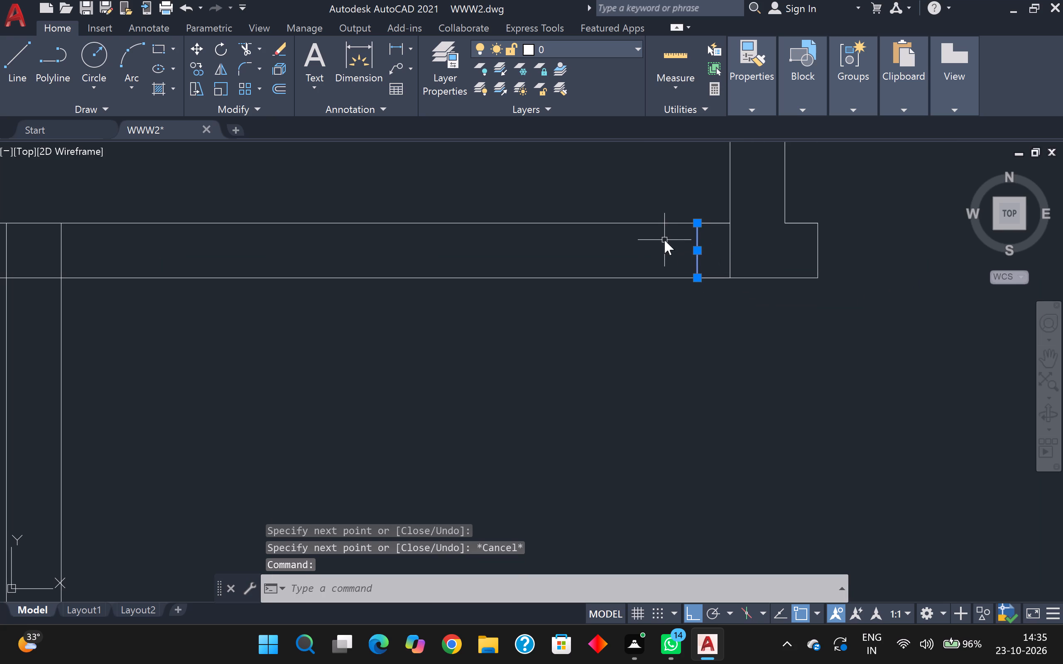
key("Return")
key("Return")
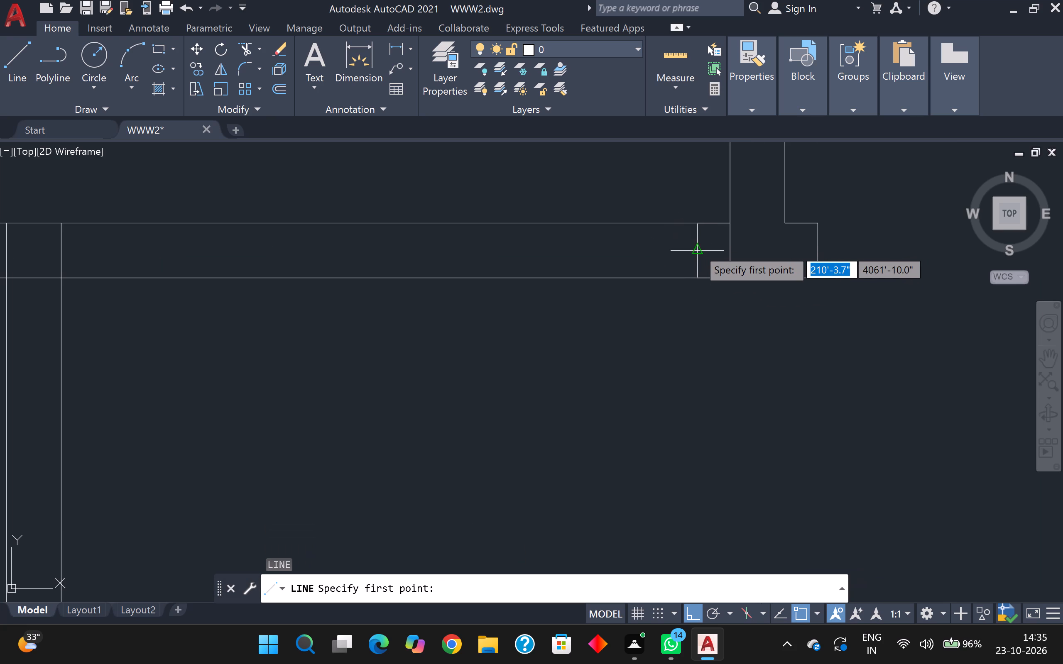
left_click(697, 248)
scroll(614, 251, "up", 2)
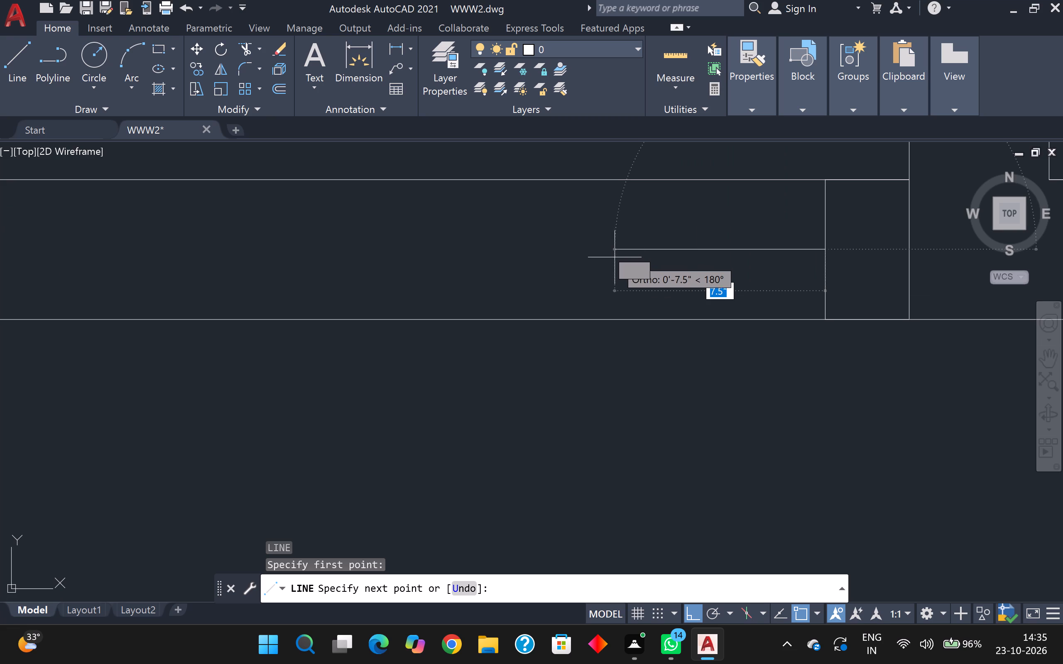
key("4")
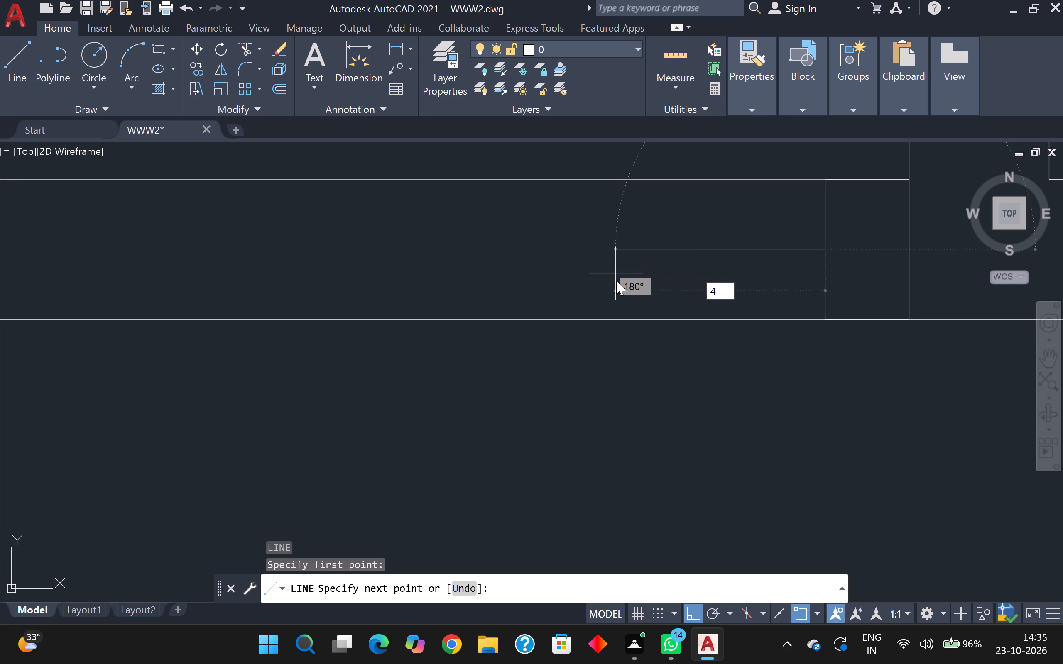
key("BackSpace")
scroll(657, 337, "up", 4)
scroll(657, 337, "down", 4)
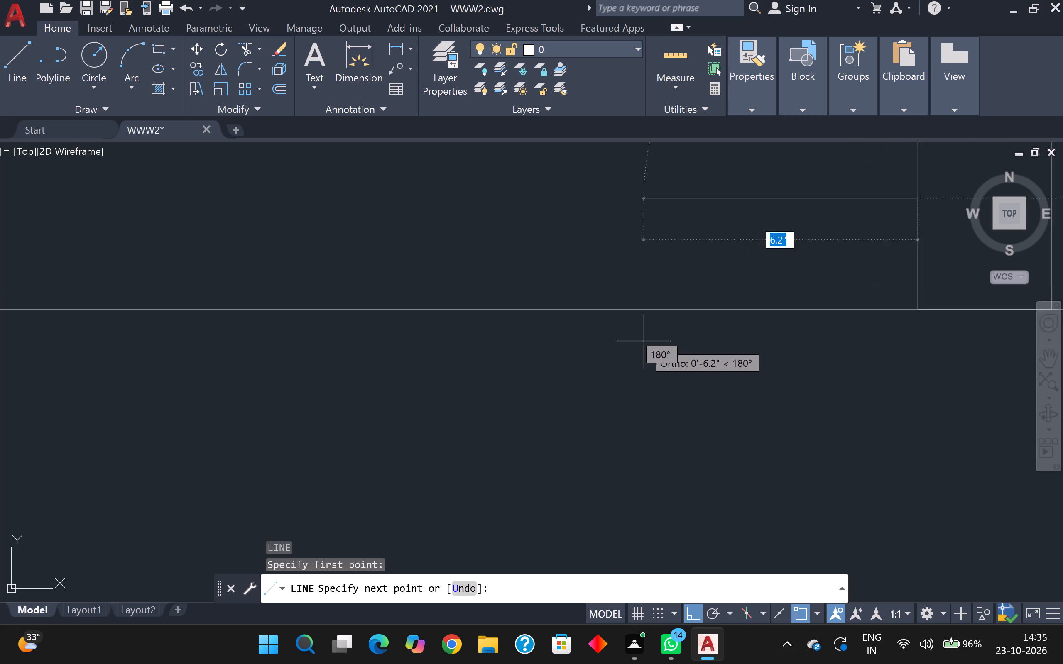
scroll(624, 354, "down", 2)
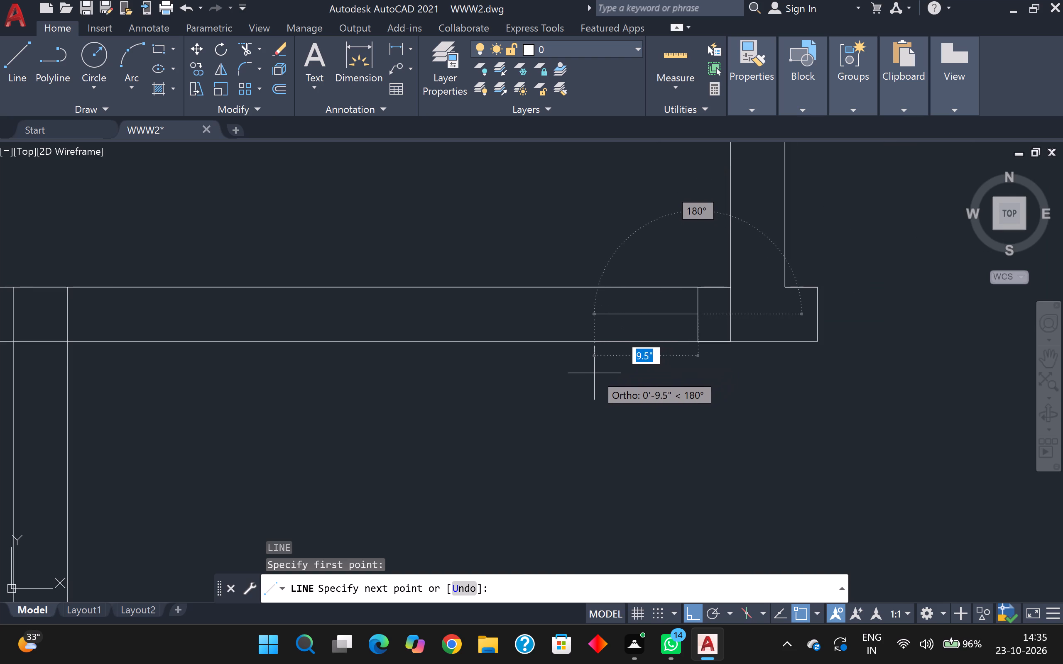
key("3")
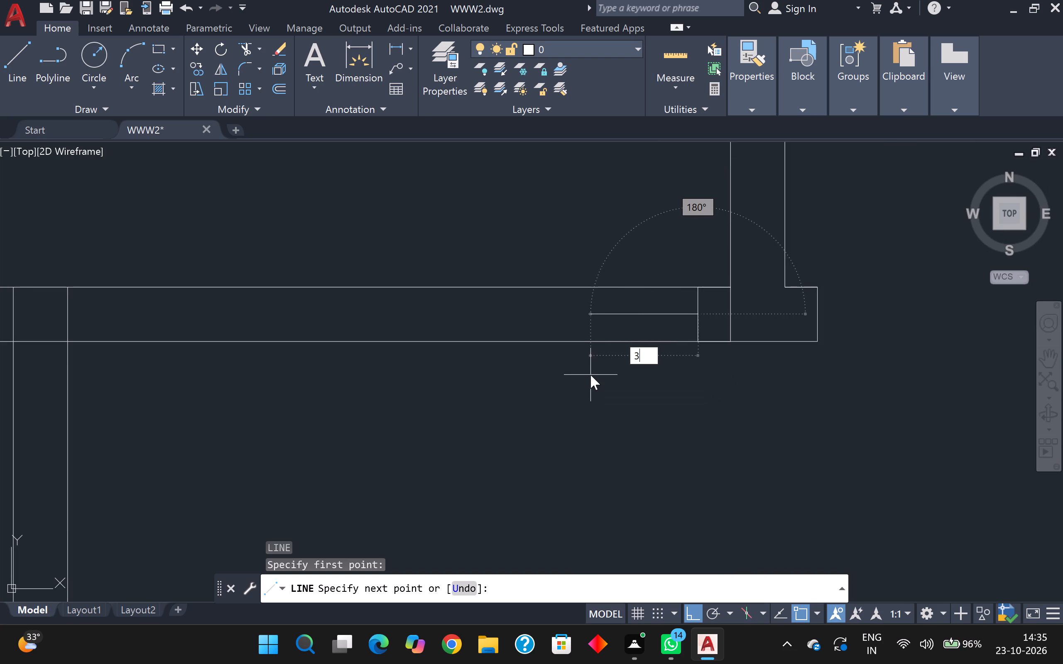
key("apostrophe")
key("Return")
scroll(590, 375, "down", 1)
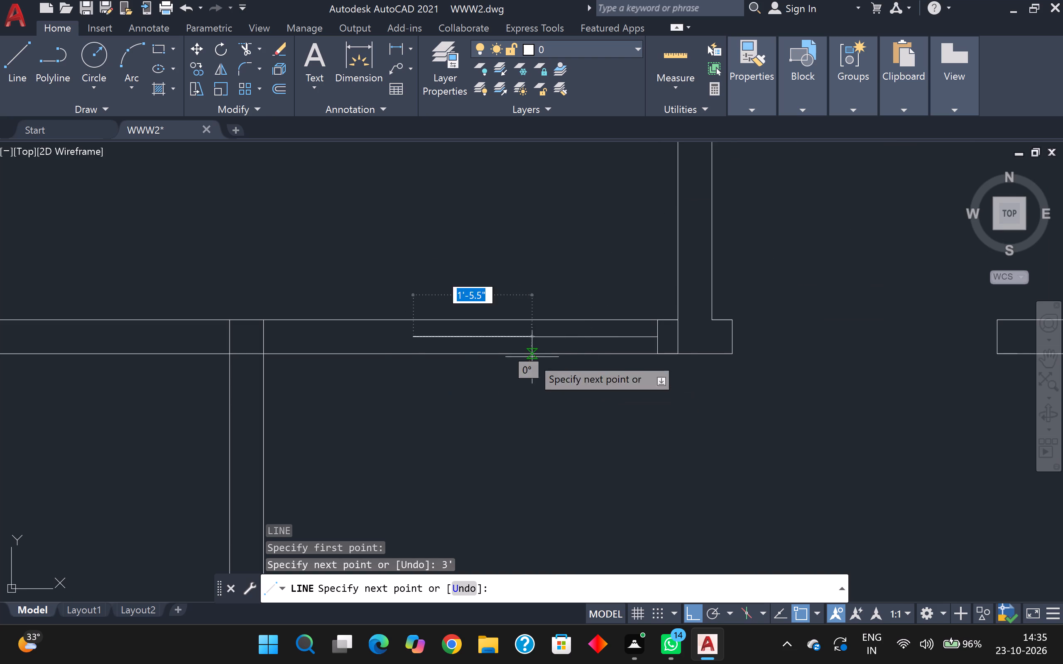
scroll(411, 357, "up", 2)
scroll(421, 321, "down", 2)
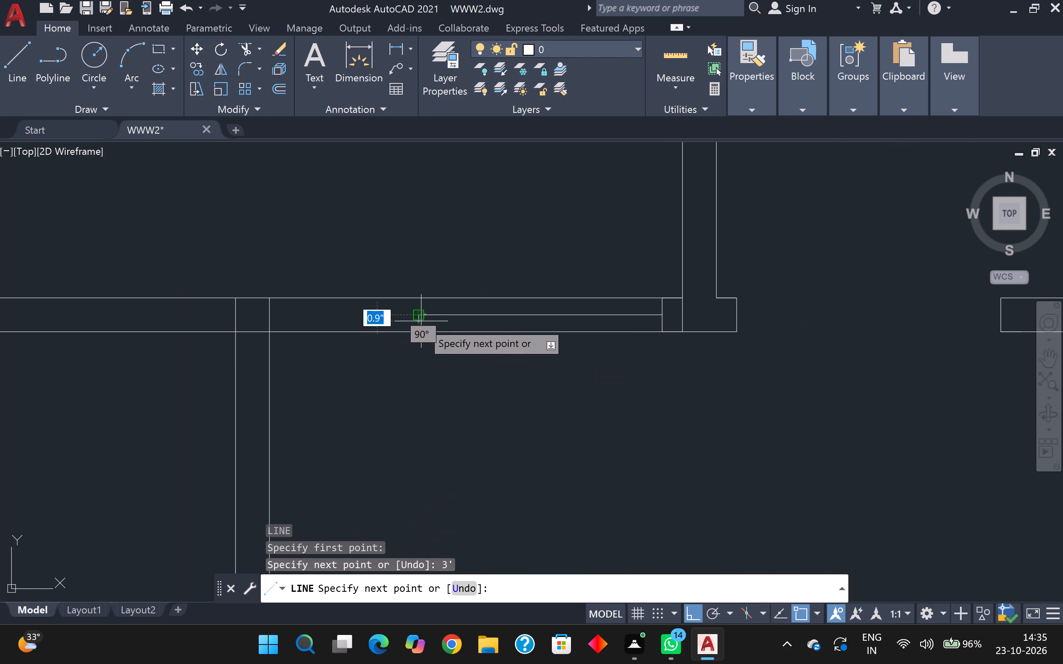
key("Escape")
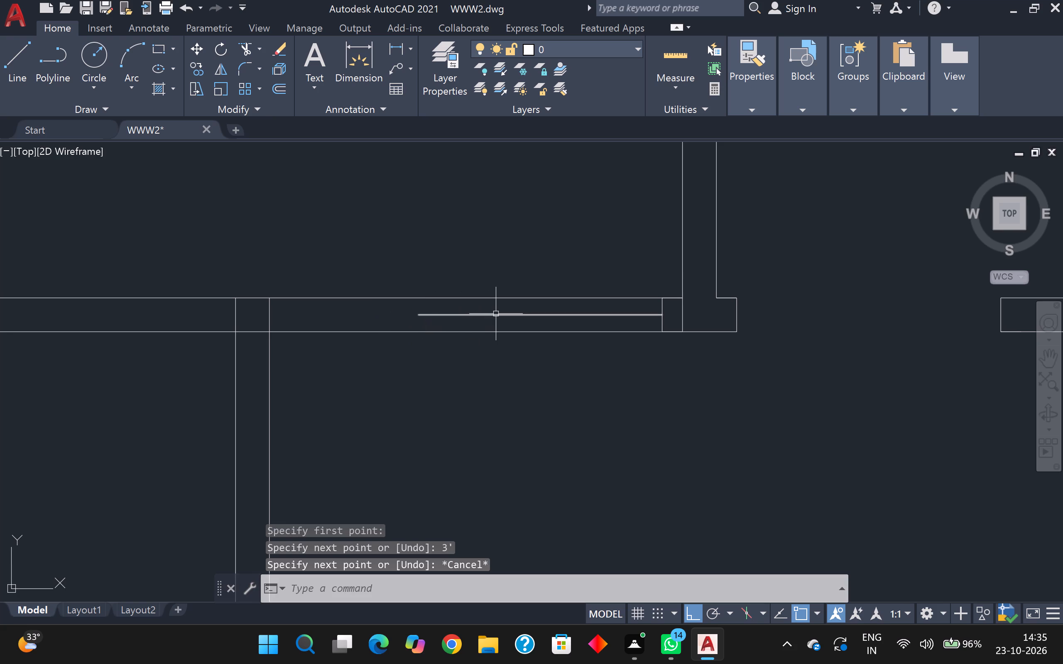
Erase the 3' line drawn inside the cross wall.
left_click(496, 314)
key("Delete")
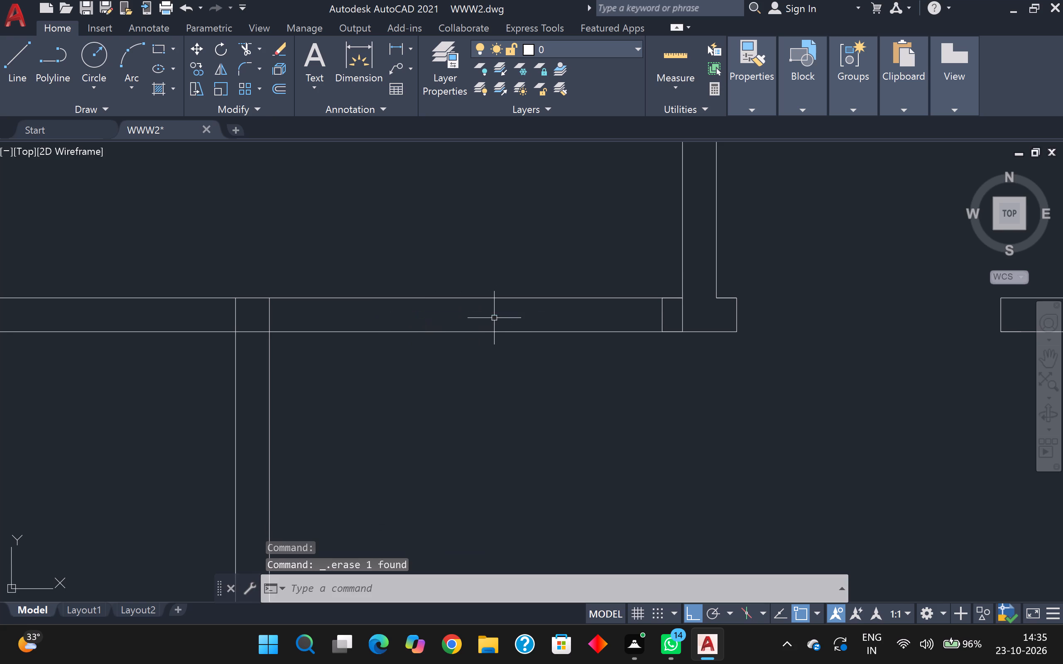
Offset the jamb line beside the partition's left face 3' to the left within the cross wall.
scroll(746, 320, "up", 1)
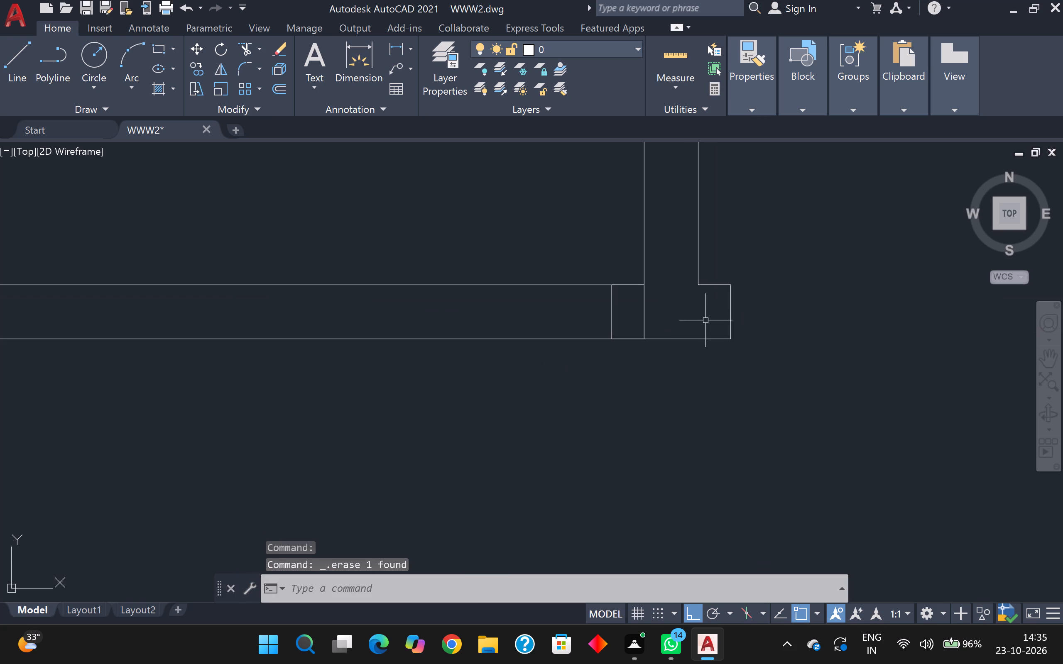
key("o")
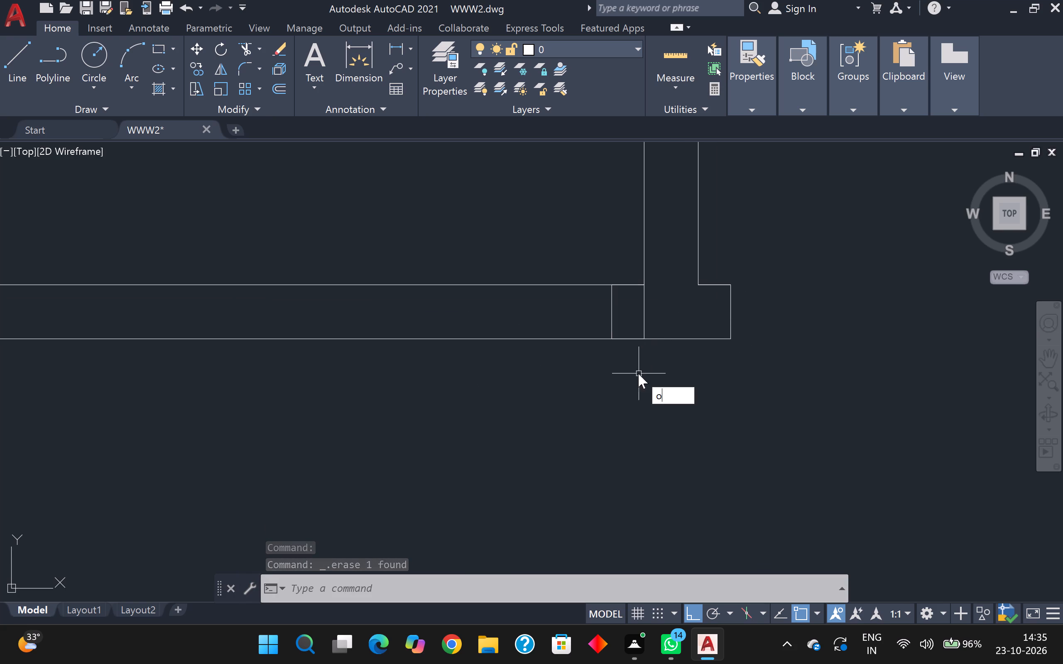
key("Return")
key("Return")
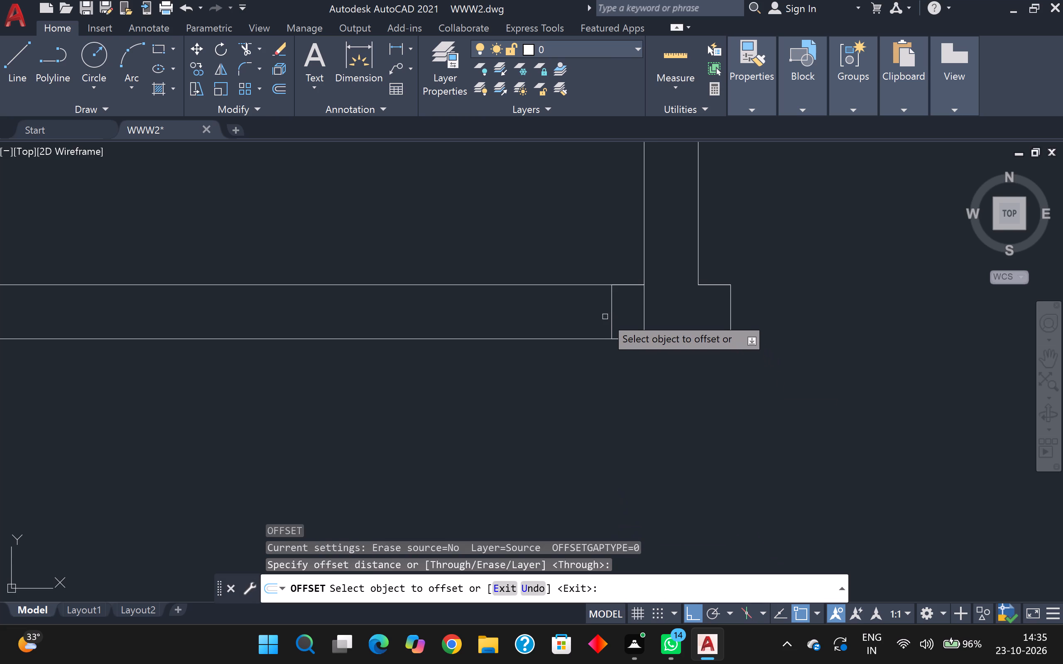
left_click(610, 316)
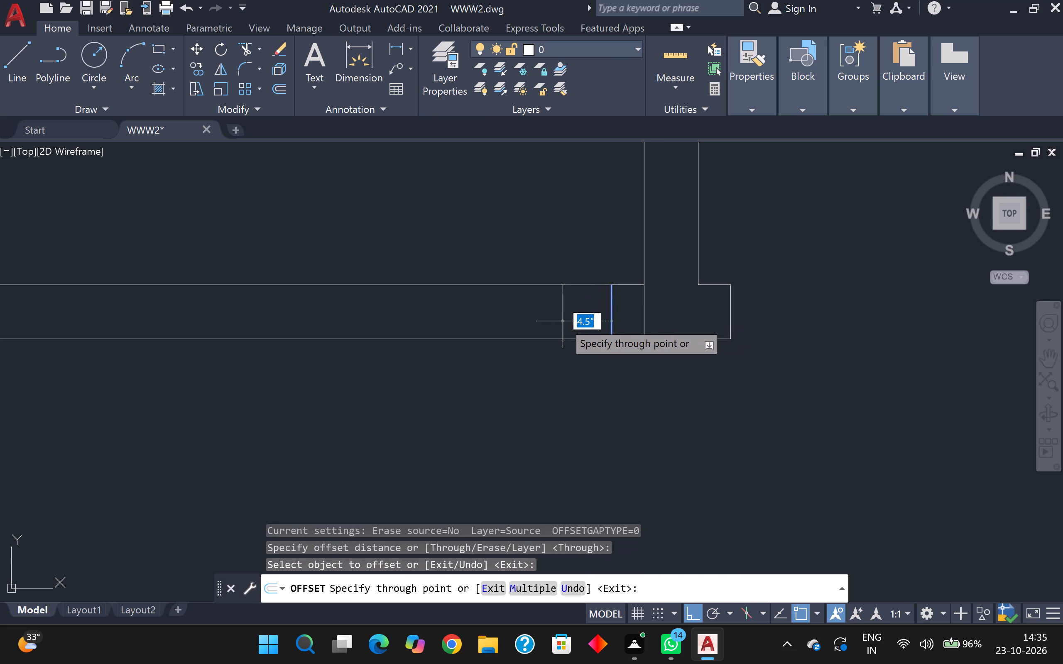
key("3")
key("apostrophe")
key("Return")
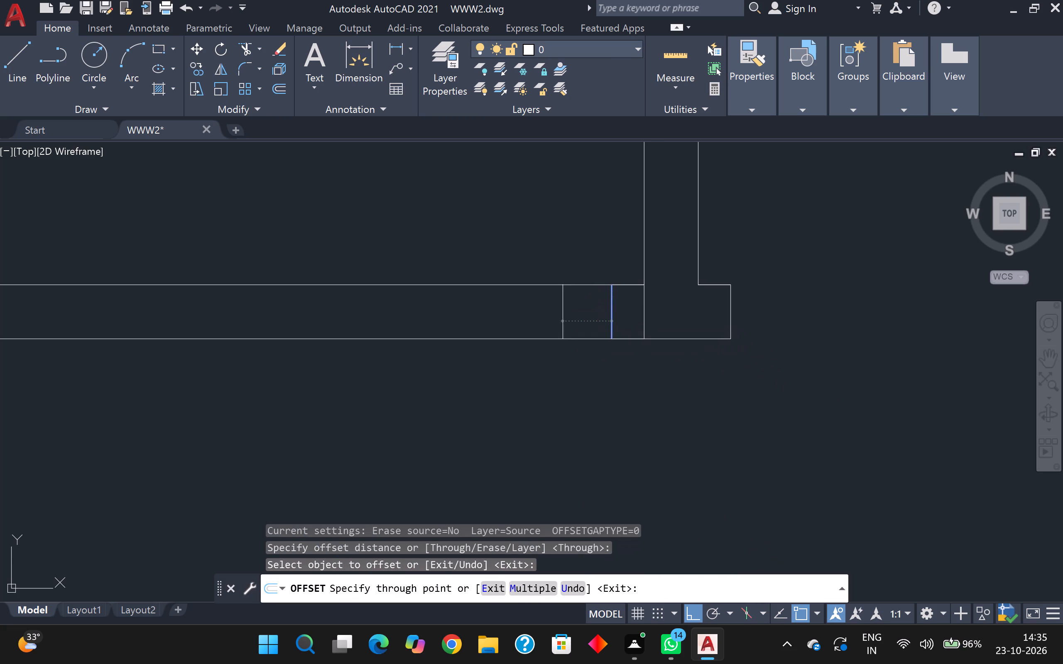
Trim both cross-wall lines between the two jamb lines to open the doorway, and trim the partition's left face inside the wall.
scroll(561, 321, "down", 3)
scroll(513, 310, "down", 2)
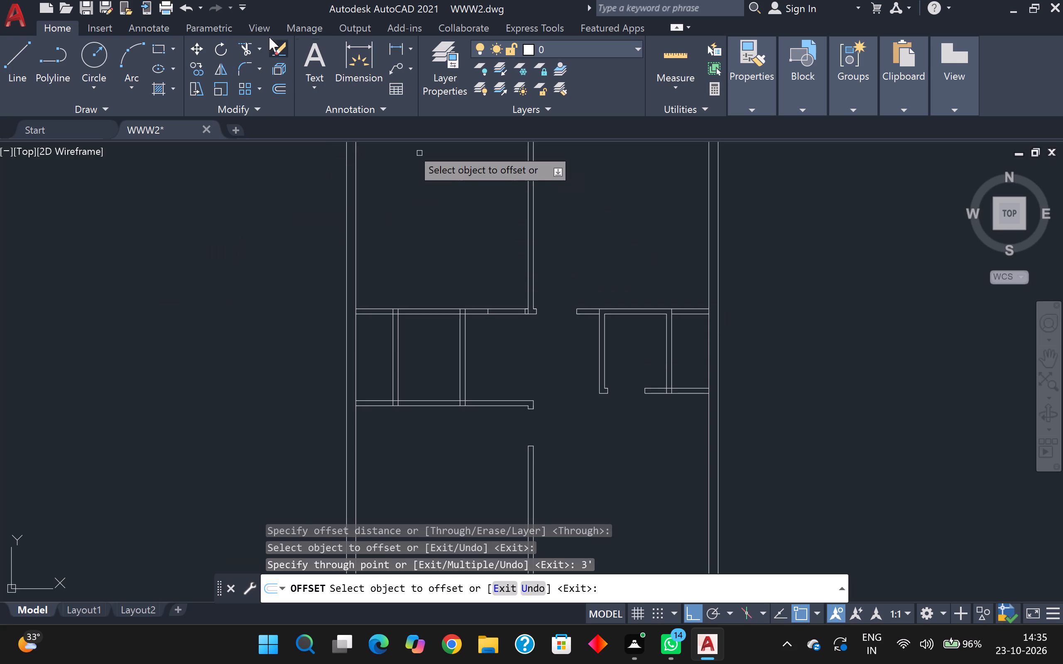
left_click(247, 41)
scroll(501, 311, "up", 4)
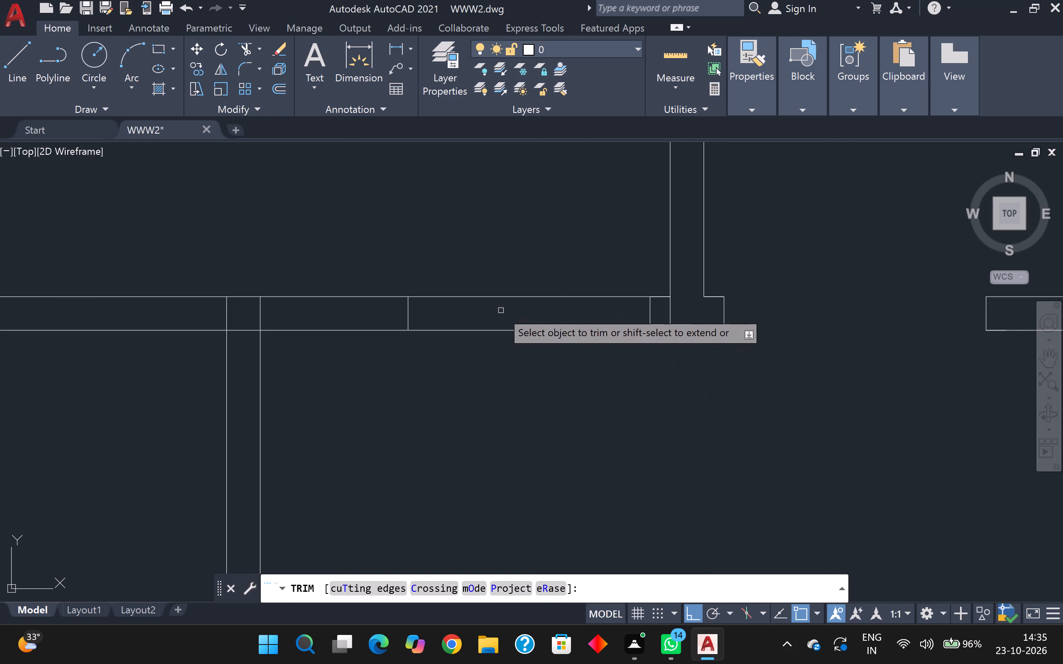
left_click(568, 282)
left_click_drag(568, 418, 569, 414)
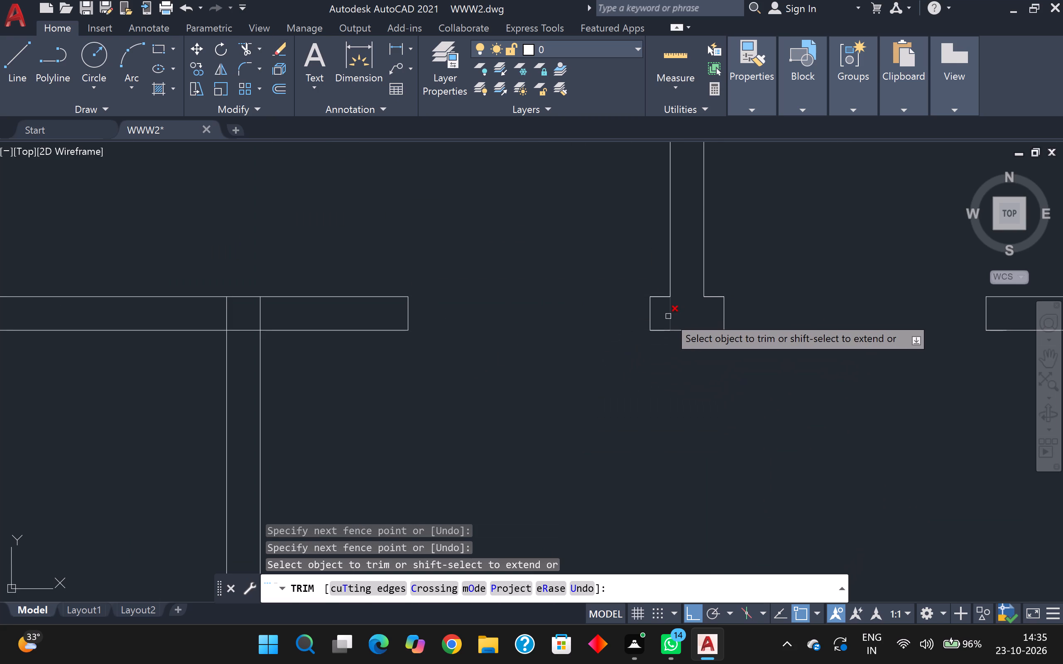
left_click(668, 316)
Trim the two stubs of the small room's right-hand partition inside the upper cross wall, left of the new doorway.
scroll(661, 353, "down", 4)
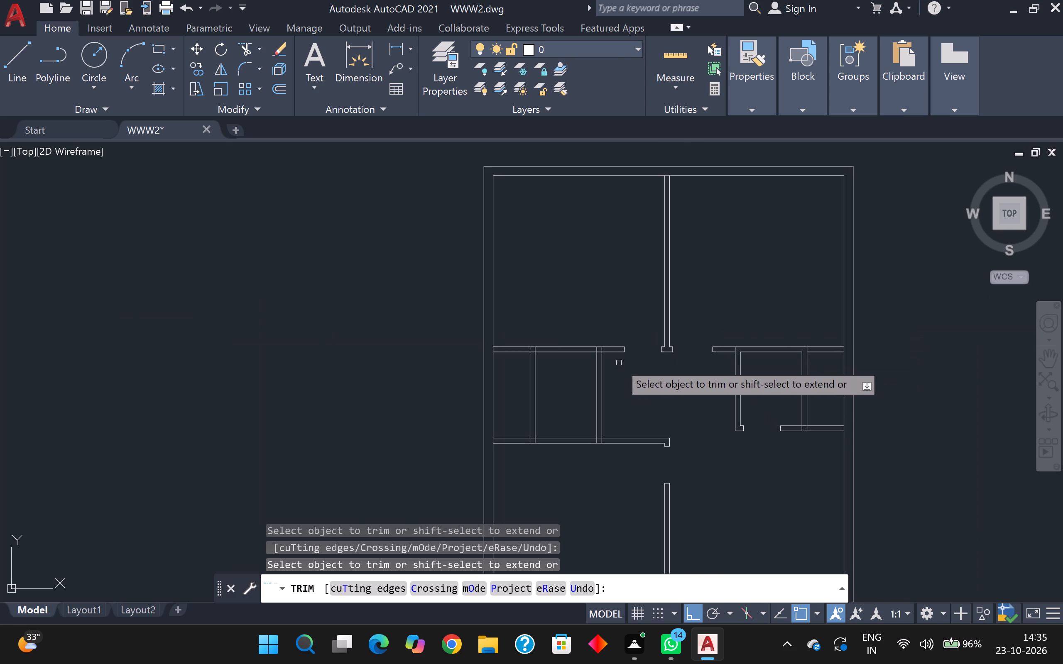
middle_click_drag(659, 361, 726, 317)
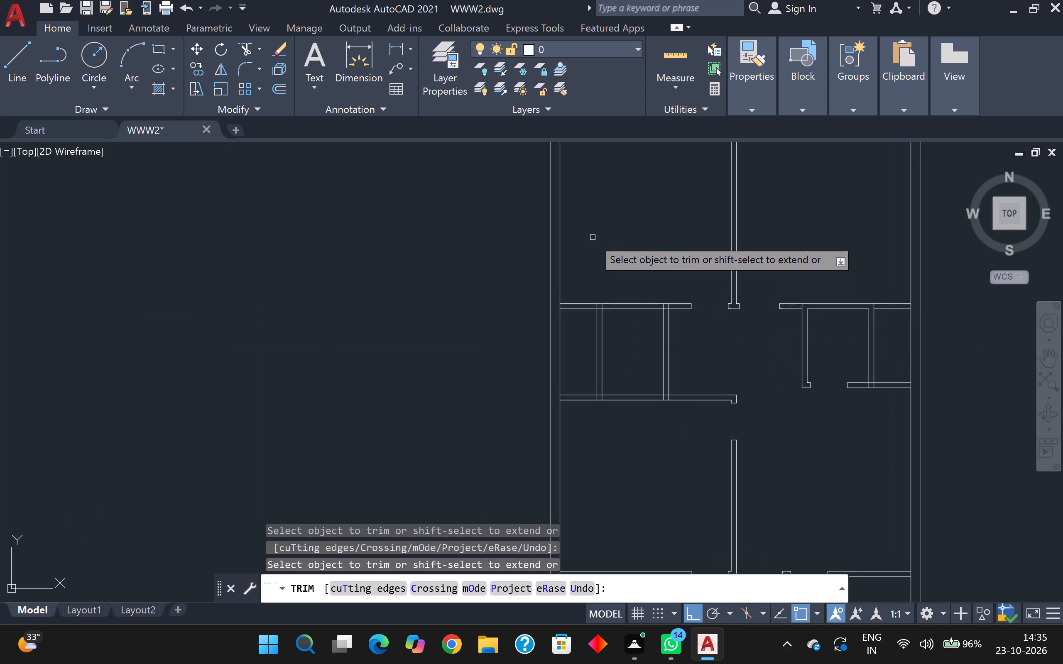
scroll(642, 332, "up", 3)
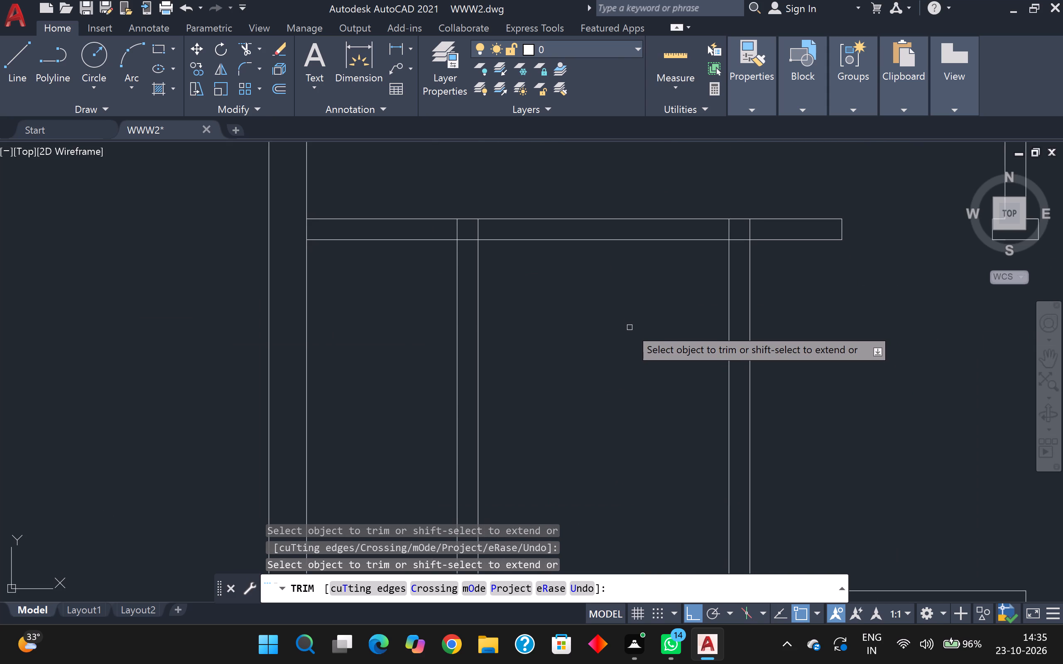
scroll(629, 327, "up", 1)
scroll(627, 325, "down", 2)
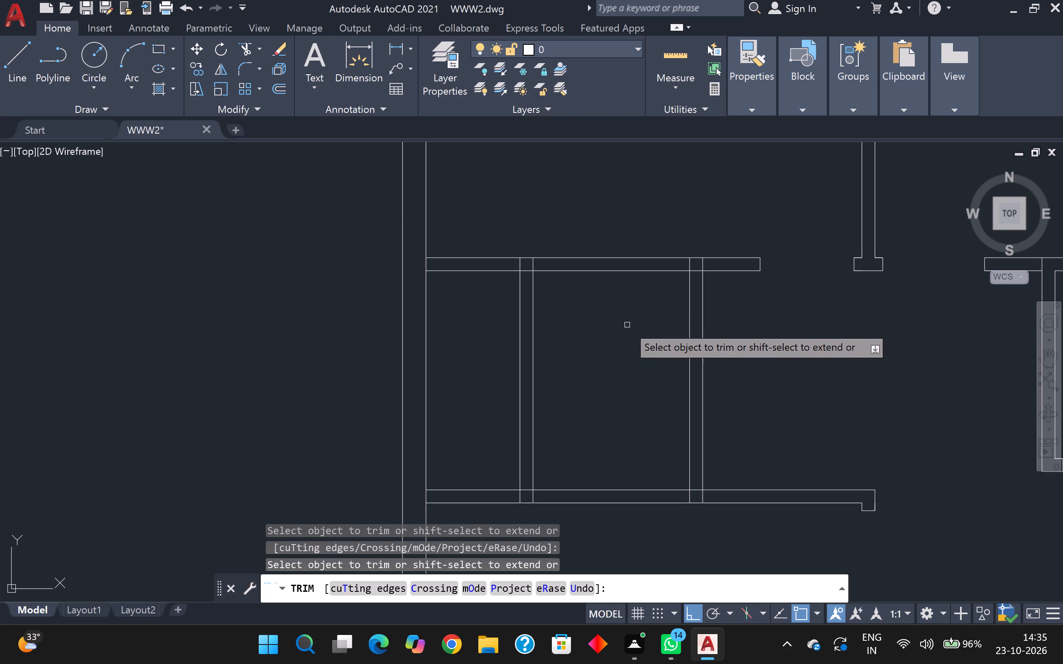
scroll(625, 325, "up", 1)
scroll(613, 327, "down", 1)
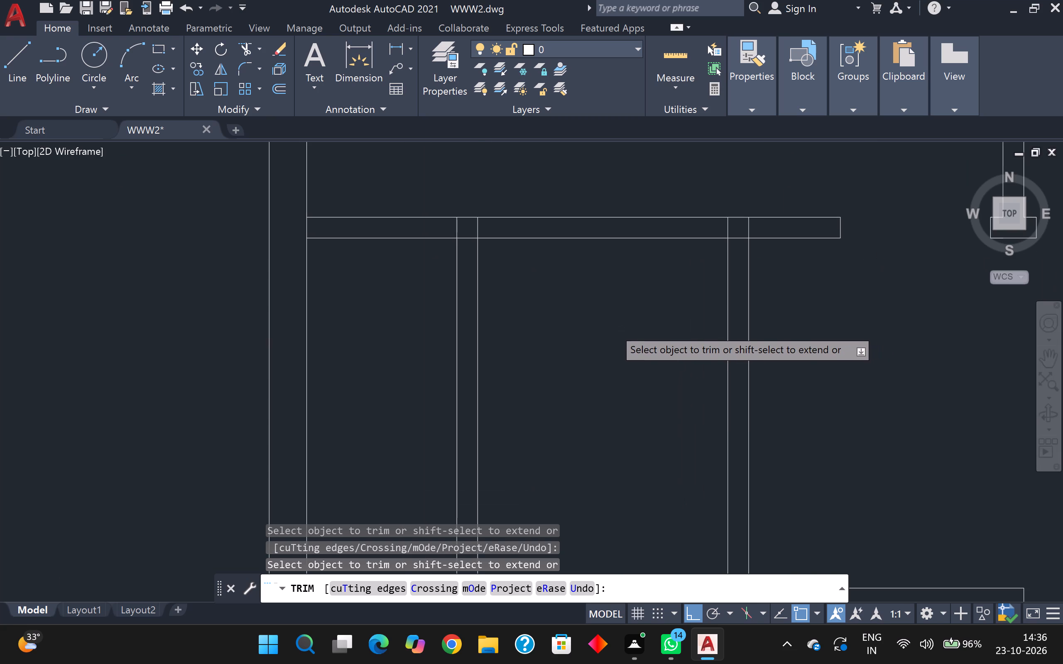
scroll(613, 327, "down", 1)
scroll(660, 278, "up", 2)
scroll(652, 335, "up", 1)
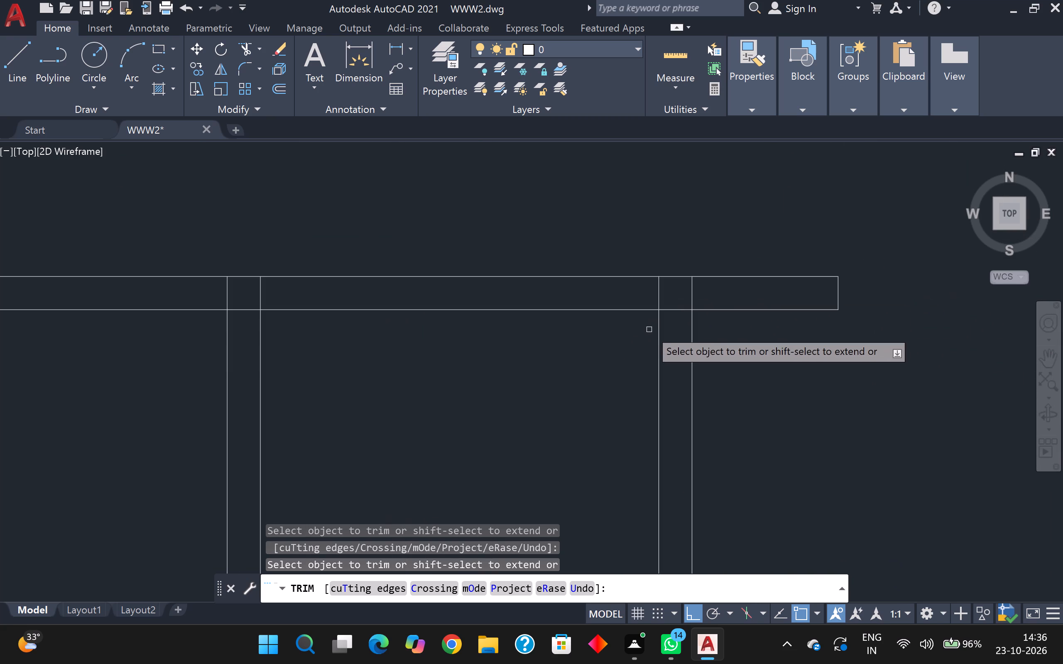
scroll(648, 329, "up", 2)
left_click(662, 249)
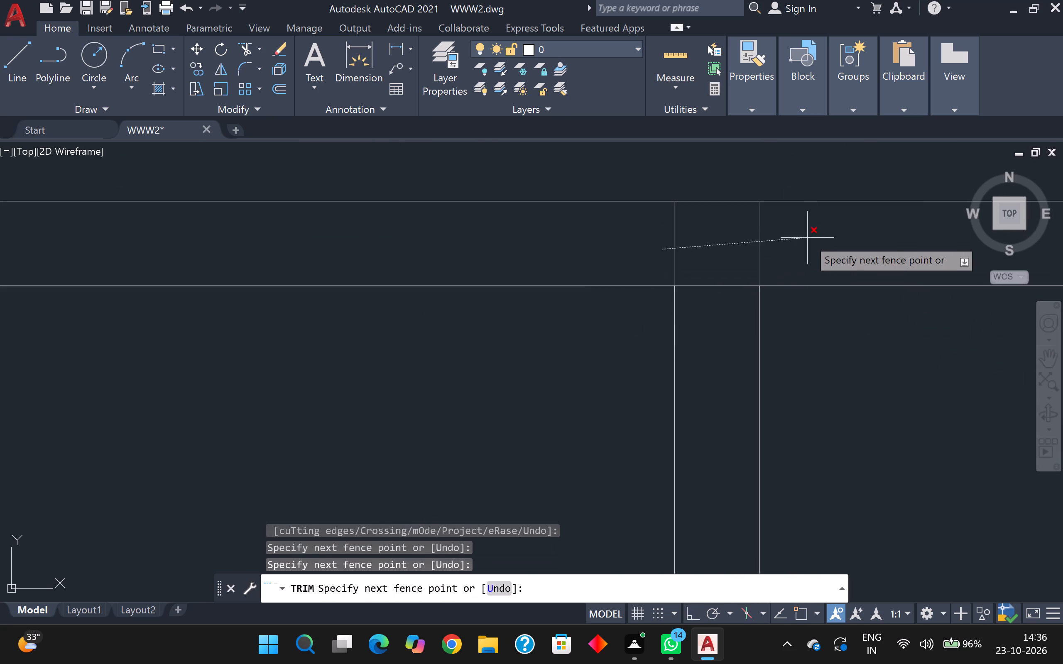
left_click(807, 238)
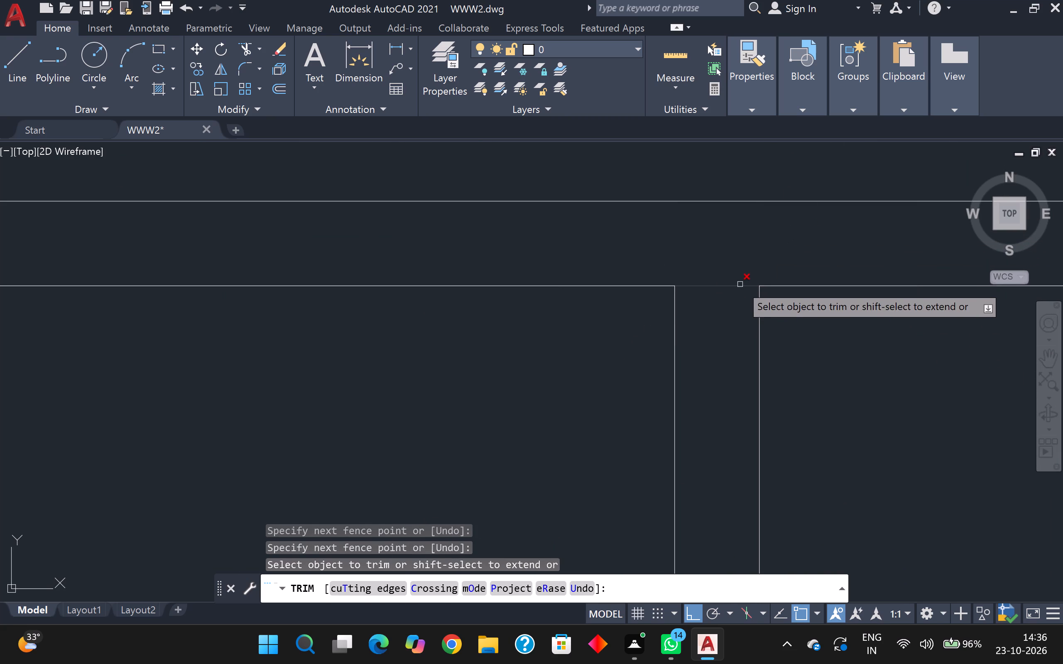
Examine the whole floor plan for wall junctions and openings that still need cleaning up.
scroll(688, 157, "down", 6)
scroll(694, 253, "down", 2)
scroll(687, 280, "up", 1)
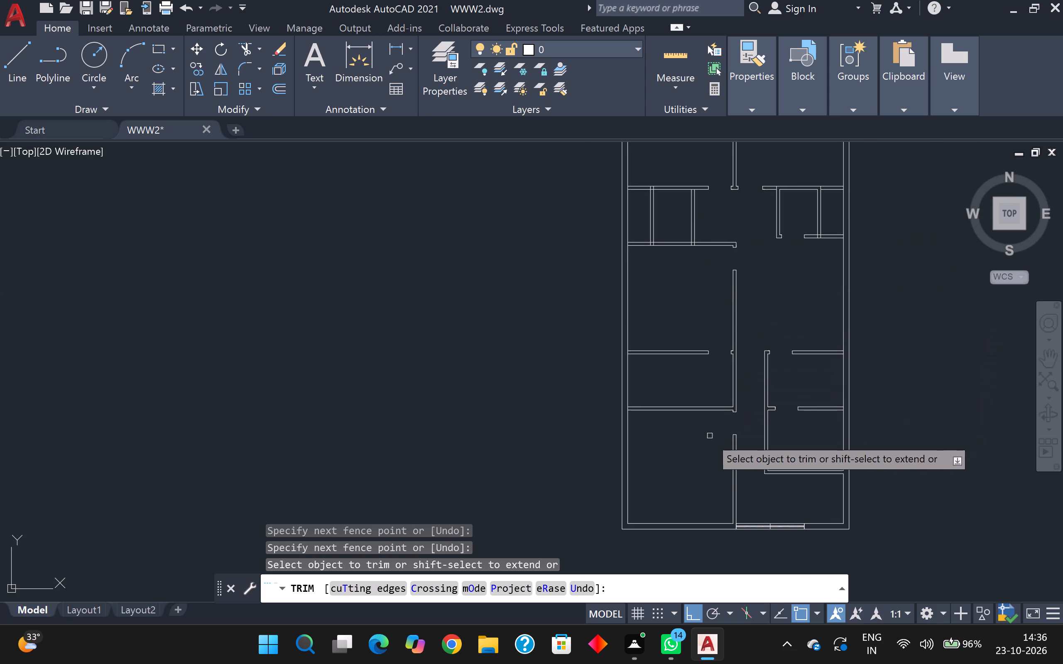
scroll(701, 456, "up", 1)
middle_click_drag(701, 456, 605, 372)
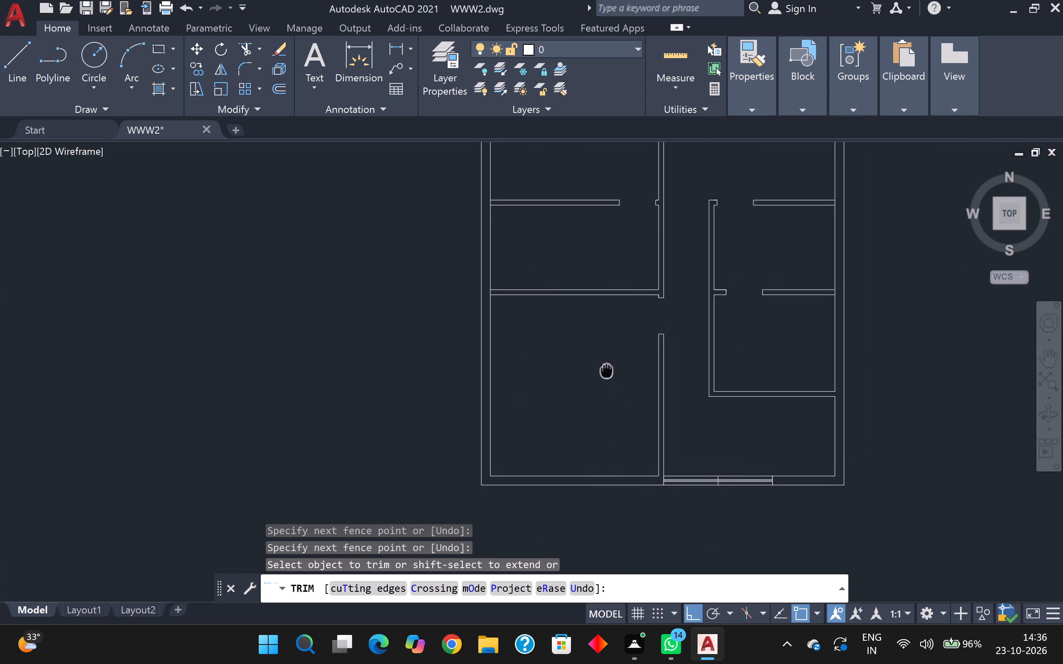
middle_click_drag(605, 372, 387, 487)
scroll(527, 220, "down", 2)
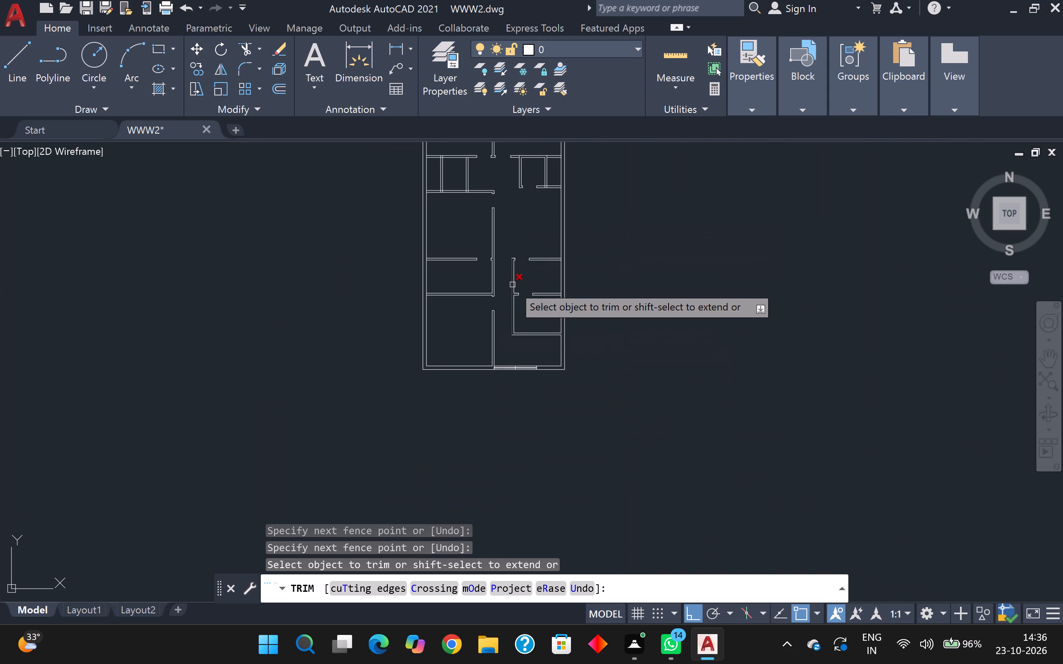
middle_click_drag(524, 212, 534, 393)
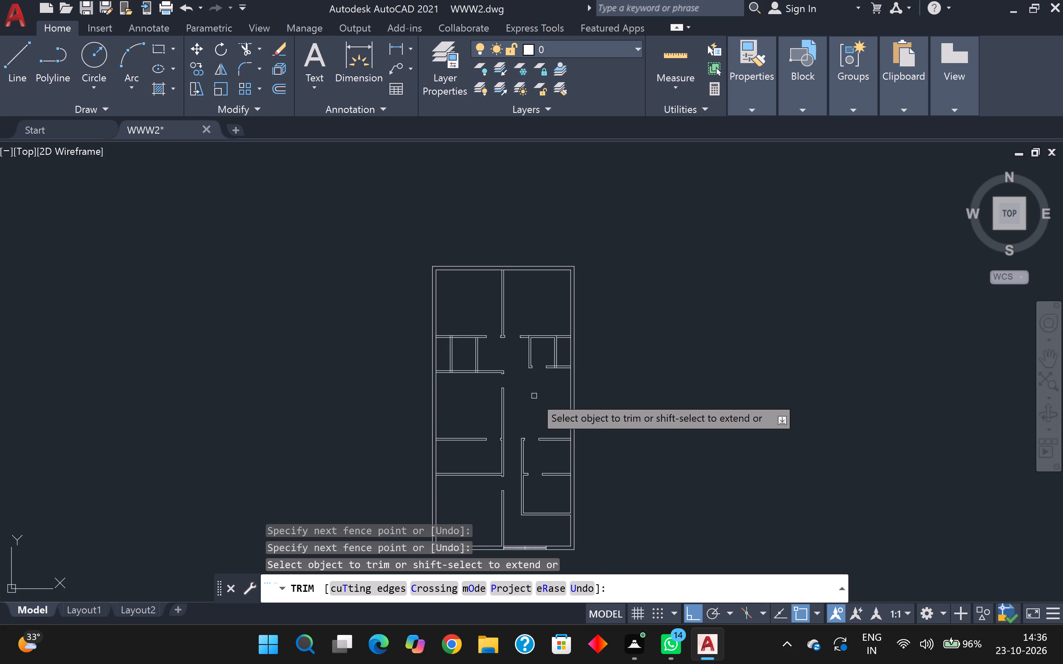
Trim the left outer wall's inner face inside the lowest cross wall on the left side of the plan.
scroll(533, 396, "down", 1)
middle_click_drag(387, 471, 402, 422)
scroll(464, 415, "up", 4)
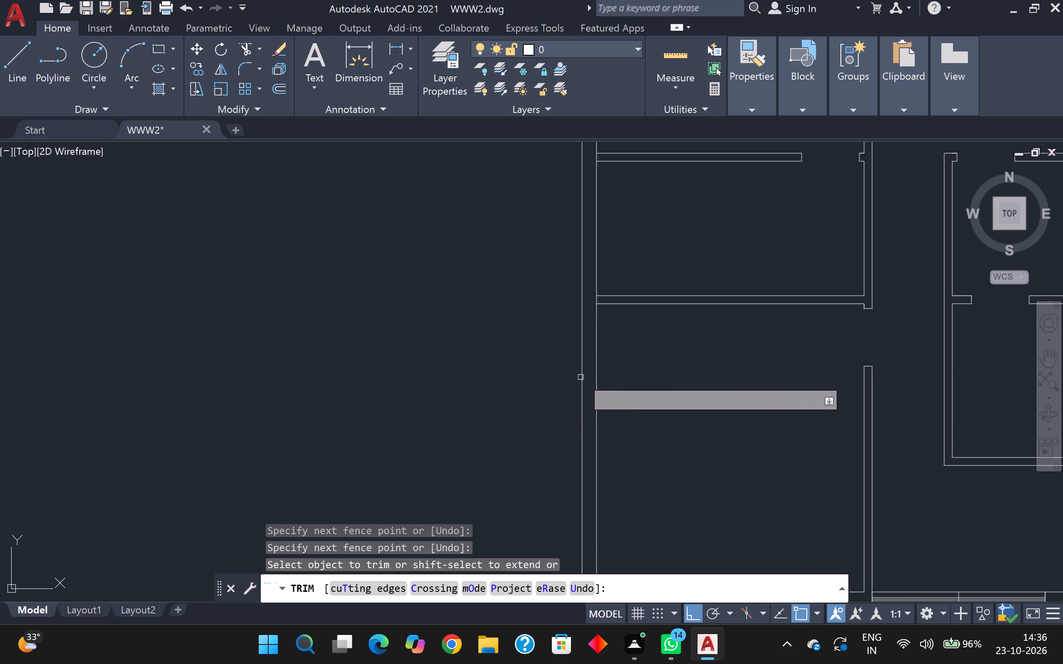
scroll(619, 323, "up", 3)
left_click(544, 221)
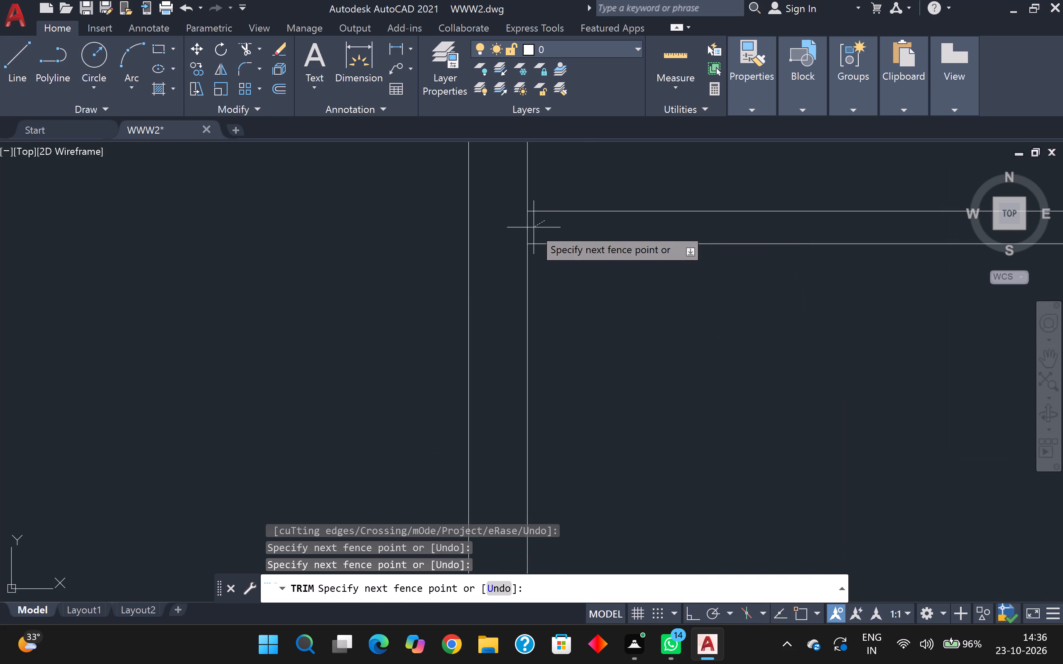
left_click(520, 231)
Trim the right outer wall's inner face inside the cross wall dividing the two lower right rooms.
scroll(646, 310, "down", 4)
middle_click_drag(646, 310, 454, 326)
scroll(710, 408, "up", 1)
scroll(710, 408, "down", 2)
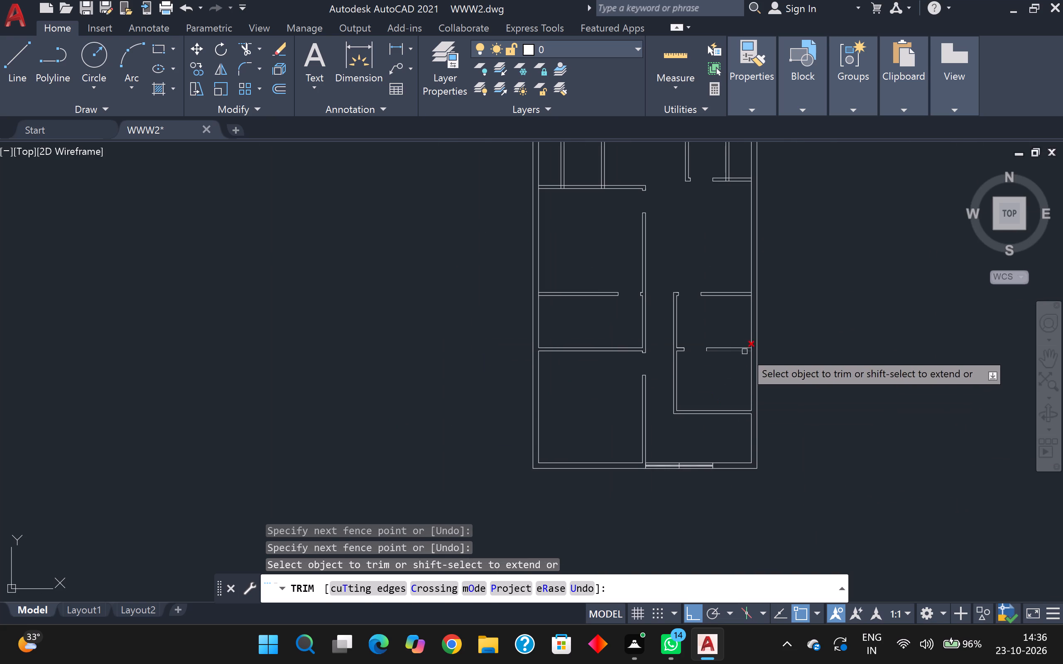
scroll(749, 349, "up", 8)
left_click(786, 337)
left_click(818, 354)
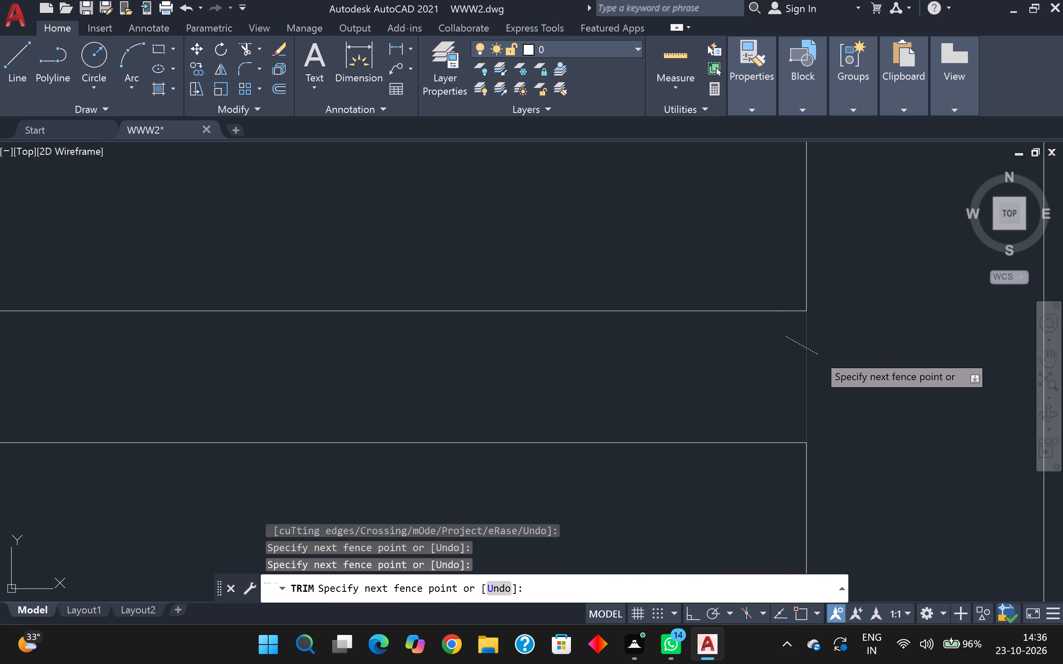
Trim the right outer wall's inner face inside the next cross wall up, at the top of the lower right rooms.
scroll(818, 354, "down", 3)
middle_click_drag(750, 286, 598, 653)
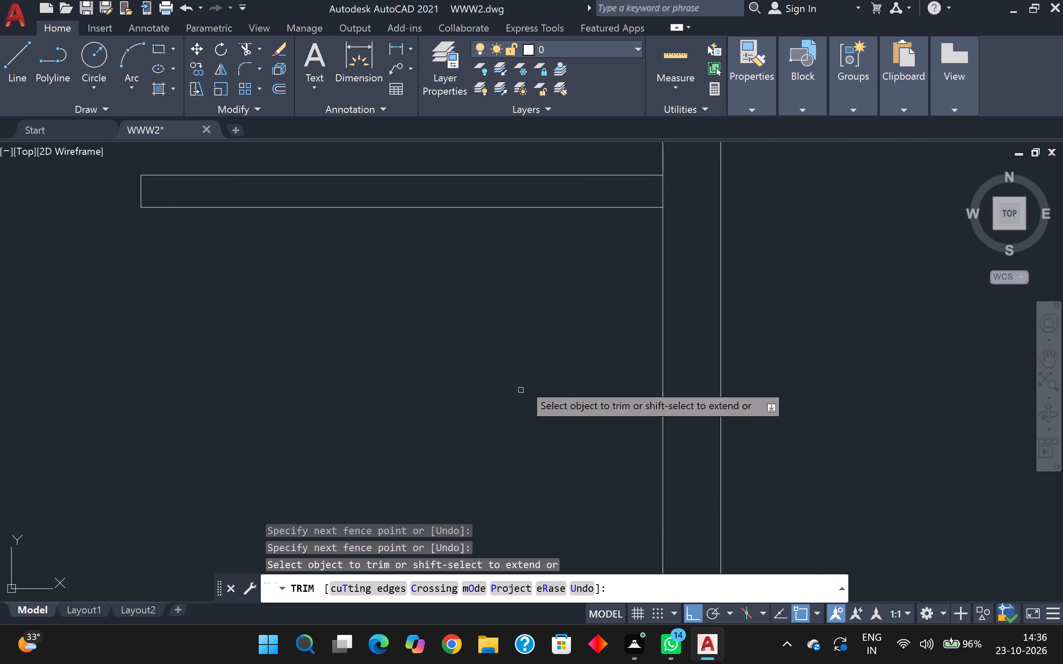
scroll(649, 191, "up", 1)
left_click_drag(656, 192, 663, 191)
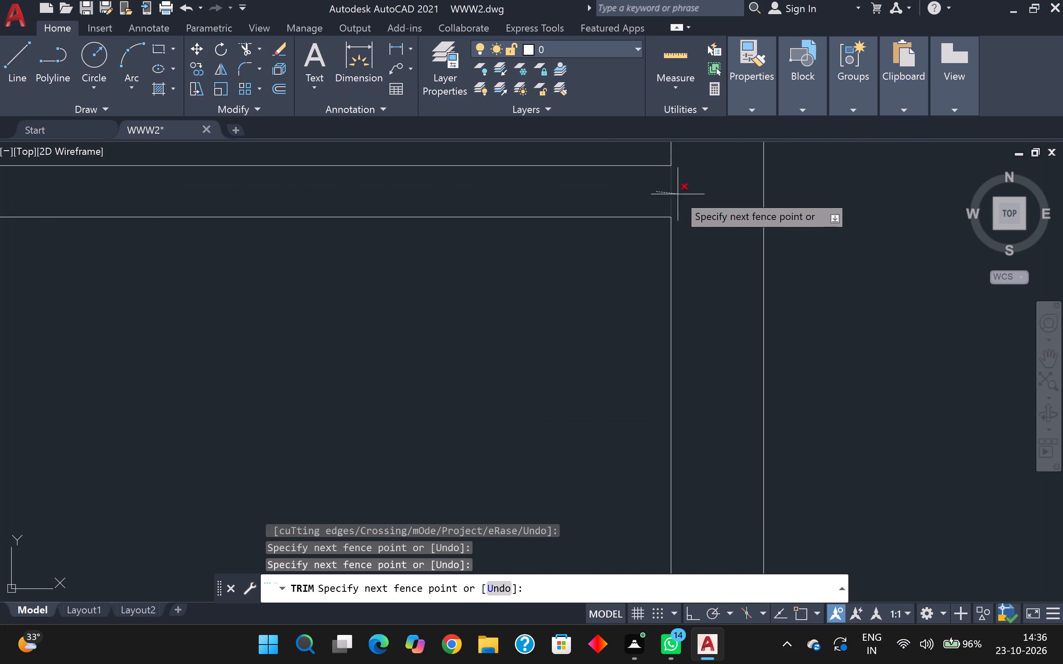
left_click(678, 194)
Examine the middle and upper rooms for wall junctions that still need trimming.
scroll(678, 195, "down", 3)
middle_click_drag(678, 195, 555, 532)
scroll(537, 396, "up", 1)
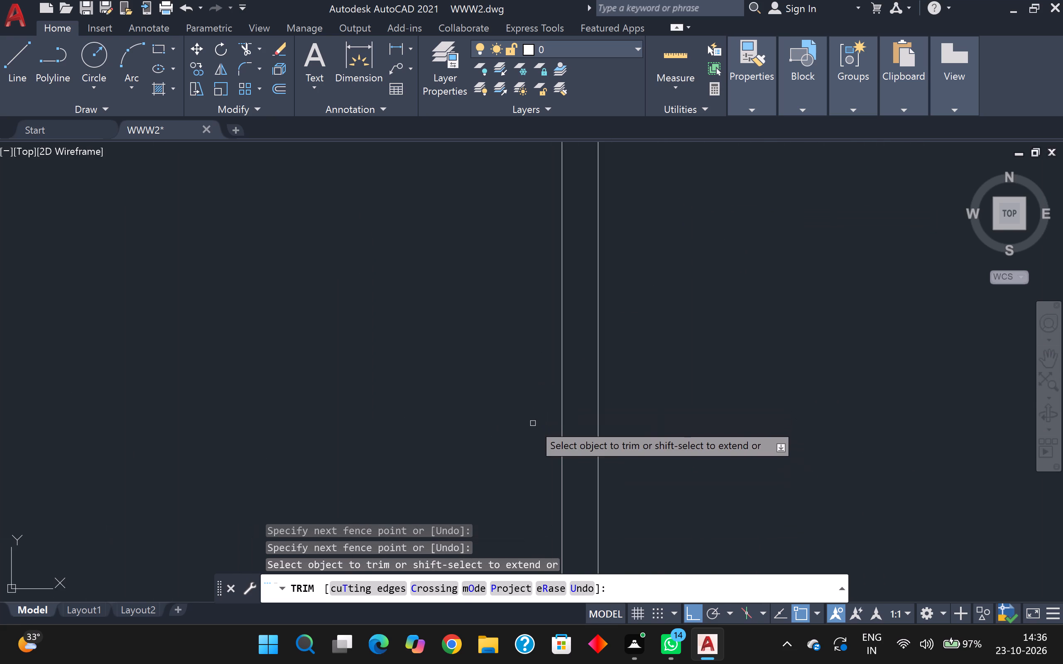
scroll(525, 386, "down", 1)
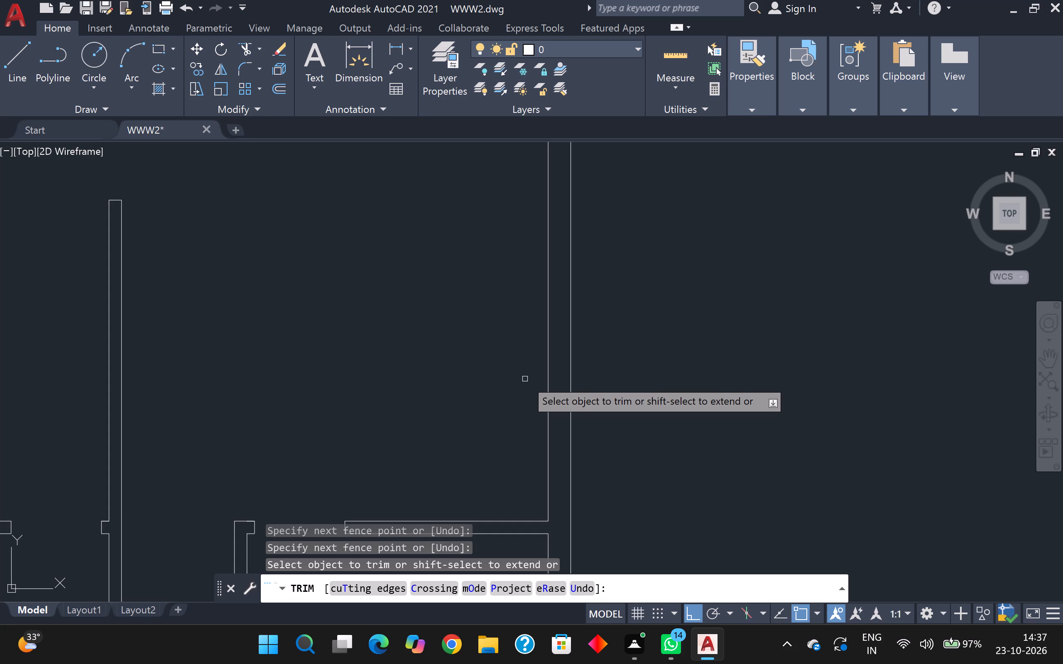
scroll(525, 376, "down", 3)
scroll(702, 324, "up", 1)
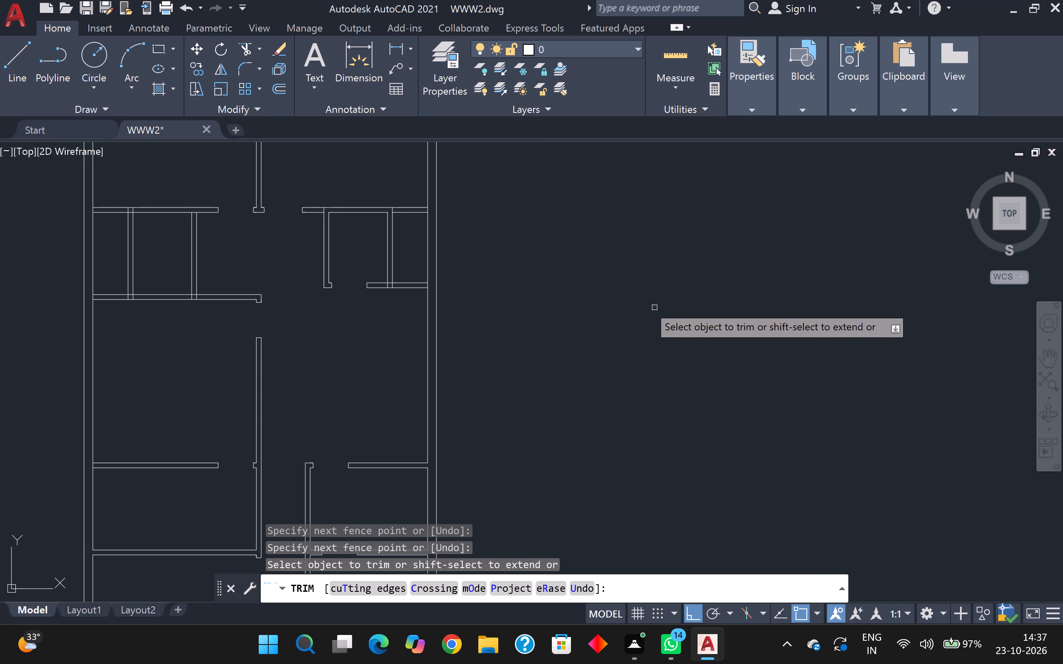
scroll(647, 304, "up", 1)
scroll(145, 398, "up", 2)
scroll(145, 394, "down", 2)
middle_click_drag(145, 394, 215, 578)
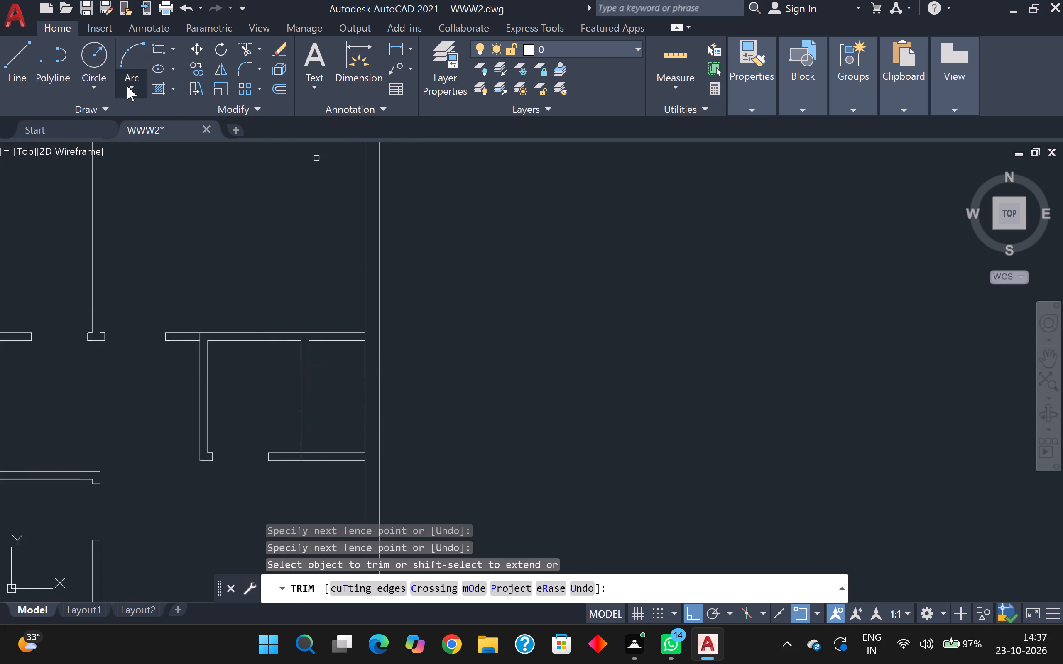
At the upper right small rooms, trim the lower cross wall's upper face between the partition lines and the partition's two stubs inside that wall.
left_click(238, 50)
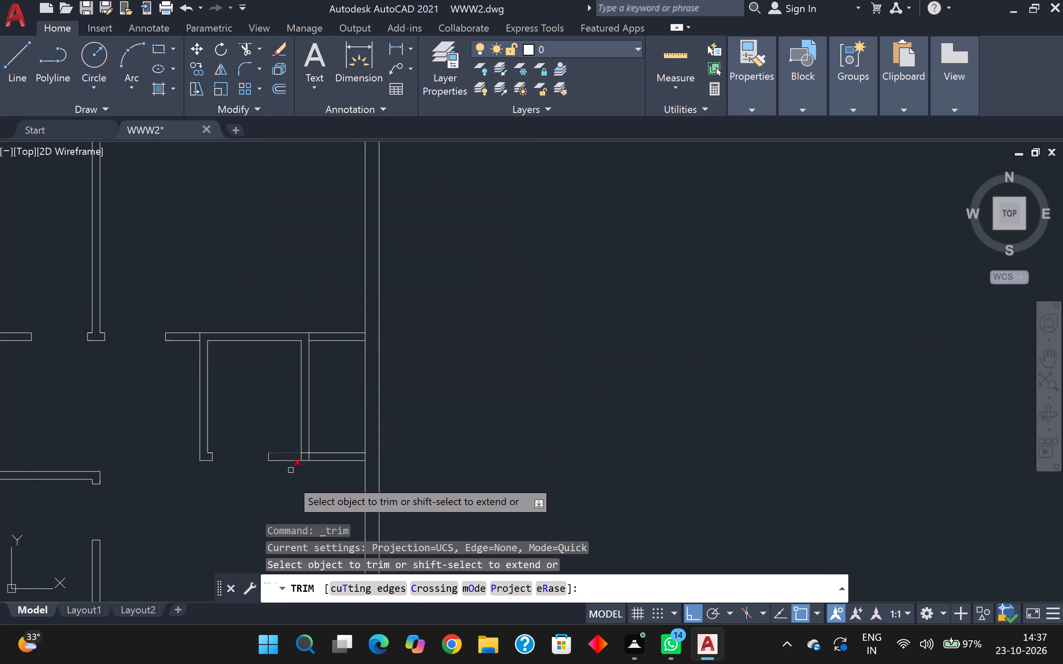
scroll(291, 486, "up", 3)
scroll(296, 430, "up", 2)
scroll(392, 342, "down", 4)
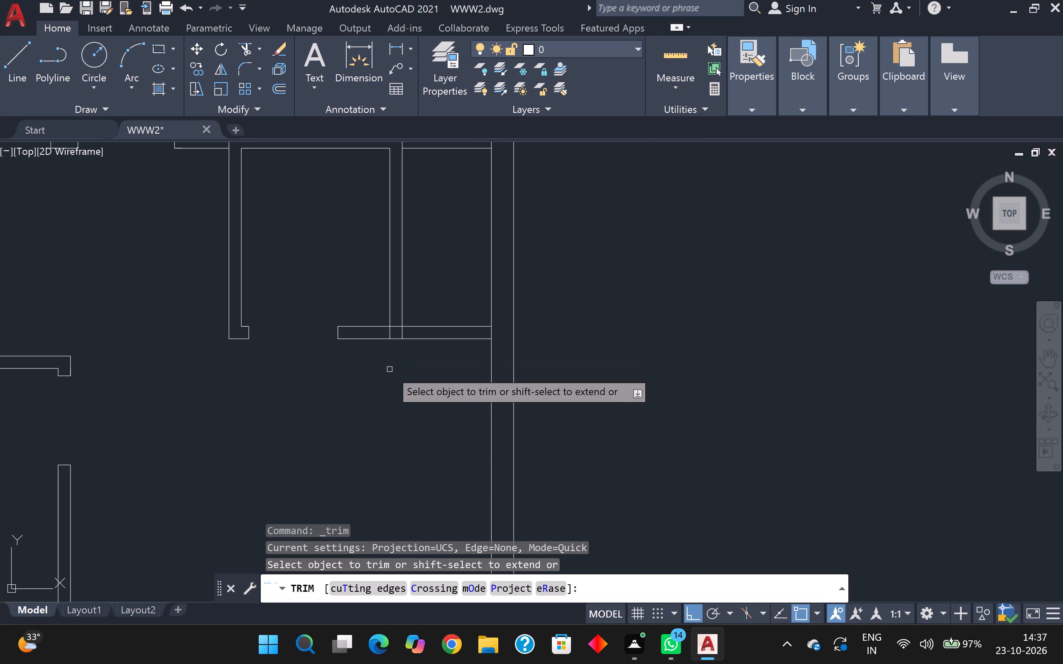
scroll(389, 369, "down", 3)
scroll(389, 353, "up", 7)
scroll(386, 356, "down", 4)
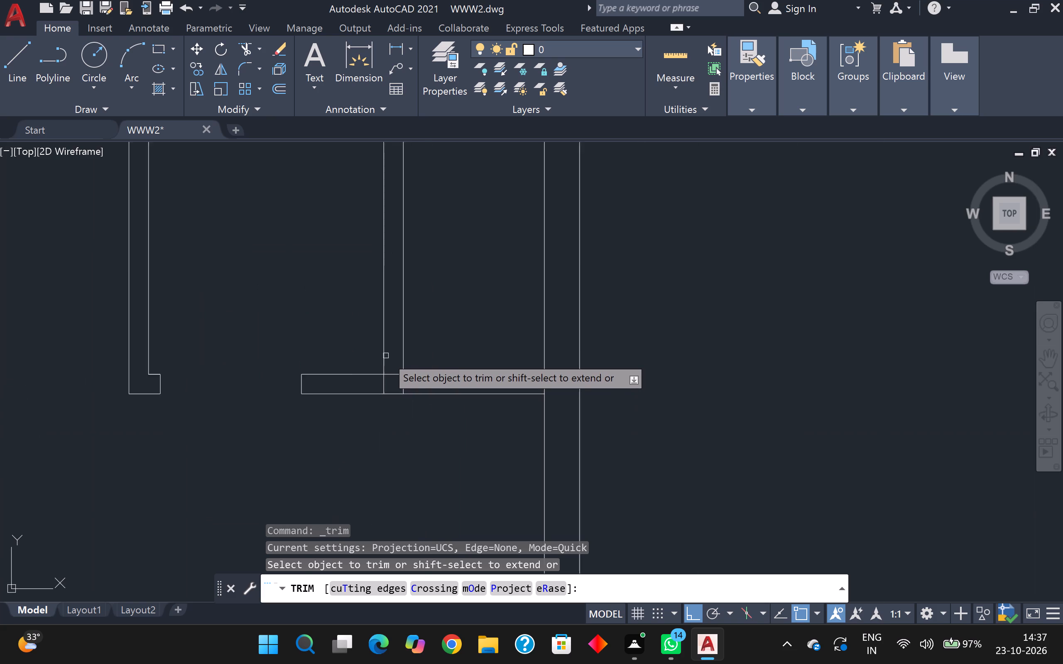
scroll(386, 356, "down", 2)
scroll(386, 356, "up", 5)
scroll(386, 356, "down", 4)
scroll(389, 366, "up", 4)
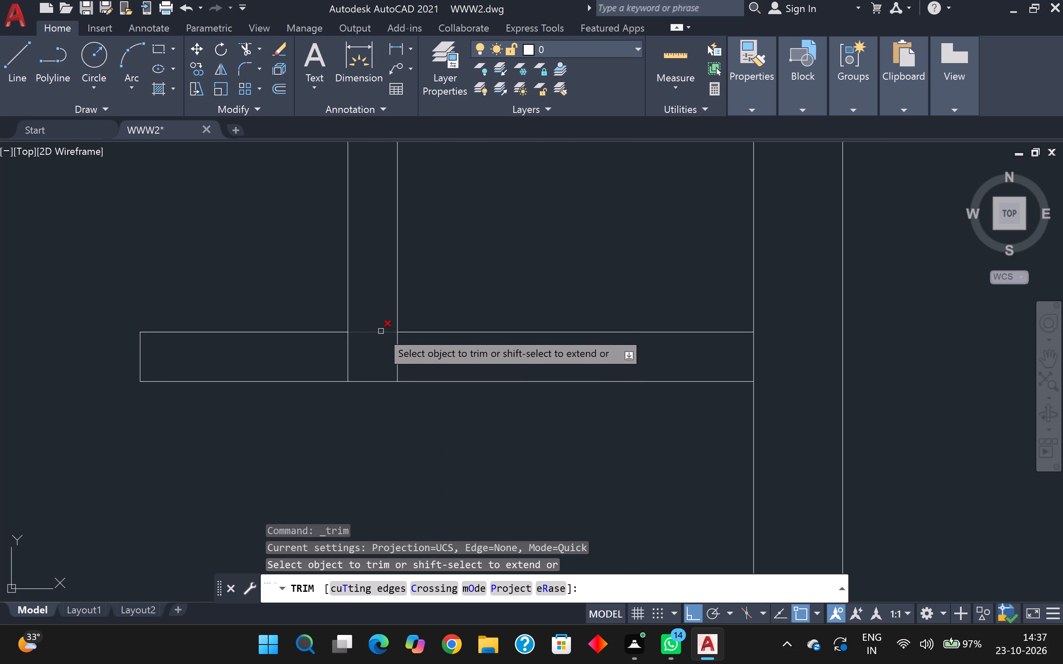
scroll(381, 331, "down", 2)
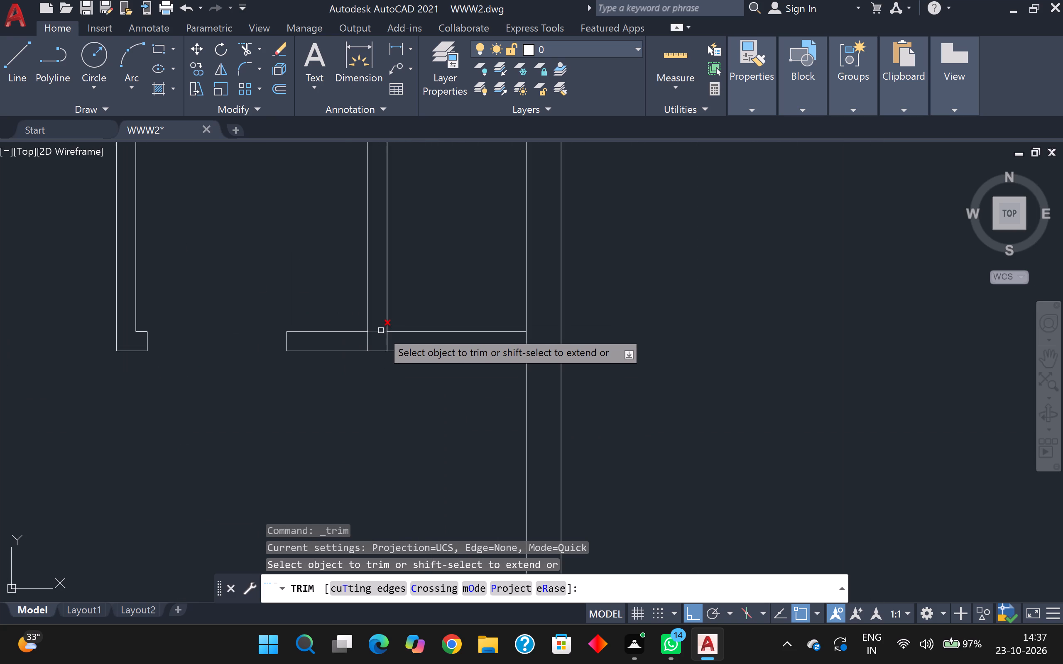
scroll(381, 330, "up", 2)
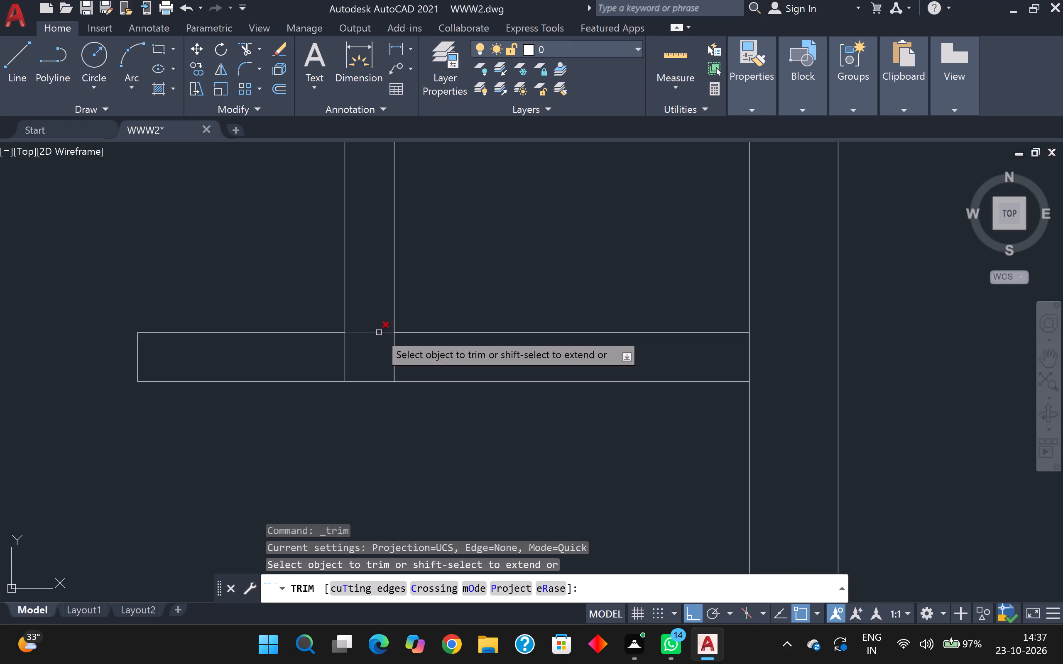
left_click(378, 333)
left_click(341, 355)
left_click_drag(343, 355, 347, 355)
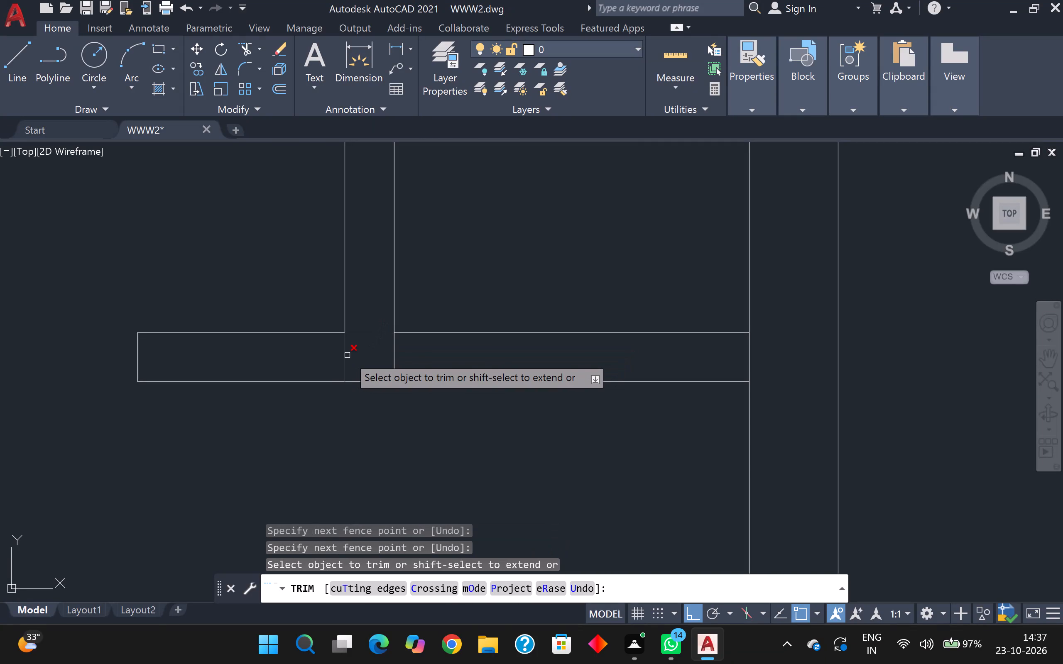
left_click(414, 359)
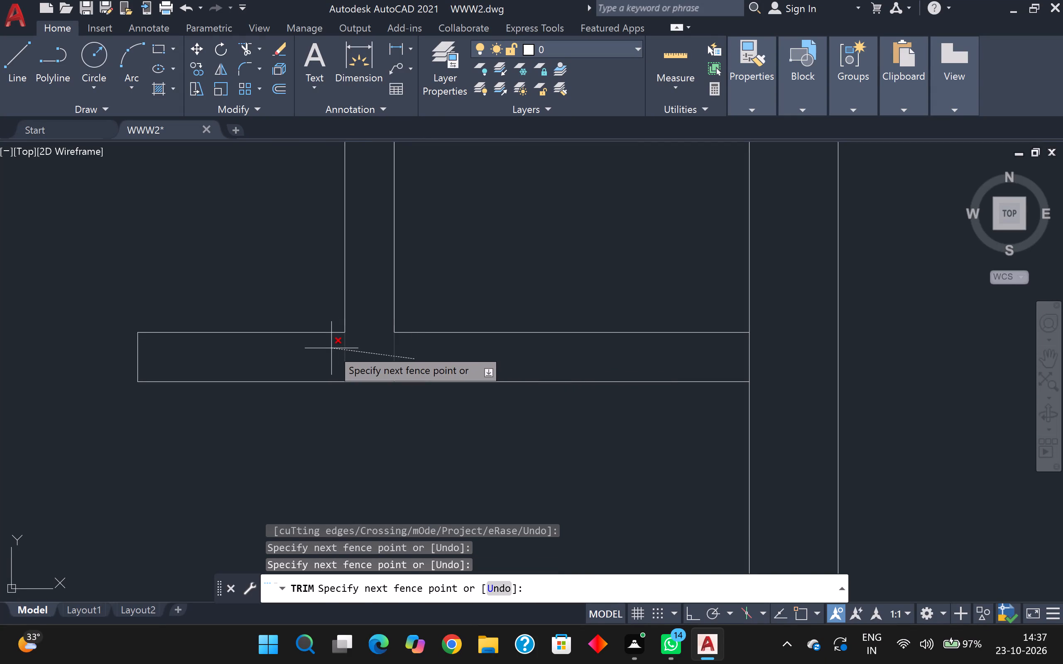
left_click(331, 348)
Trim the right outer wall's inner face inside the upper right small rooms' lower cross wall, along with that cross wall's lower face.
scroll(346, 330, "down", 4)
scroll(441, 444, "down", 1)
scroll(376, 381, "up", 4)
scroll(569, 448, "up", 4)
scroll(817, 371, "down", 3)
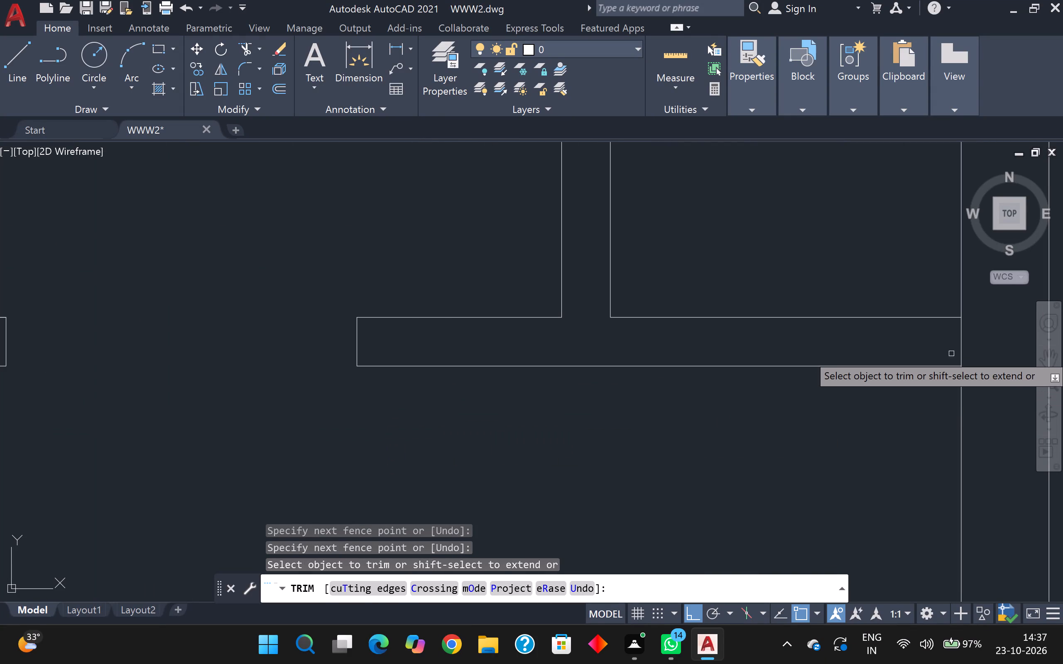
left_click(965, 353)
right_click(949, 352)
left_click(949, 352)
scroll(947, 353, "down", 2)
scroll(918, 399, "down", 1)
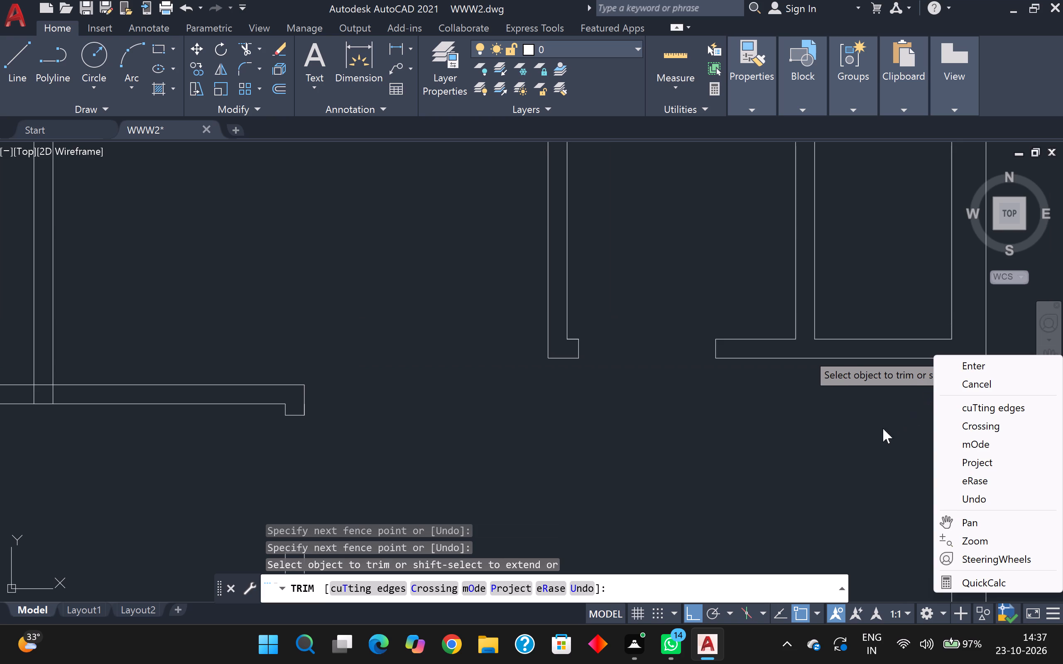
left_click(402, 517)
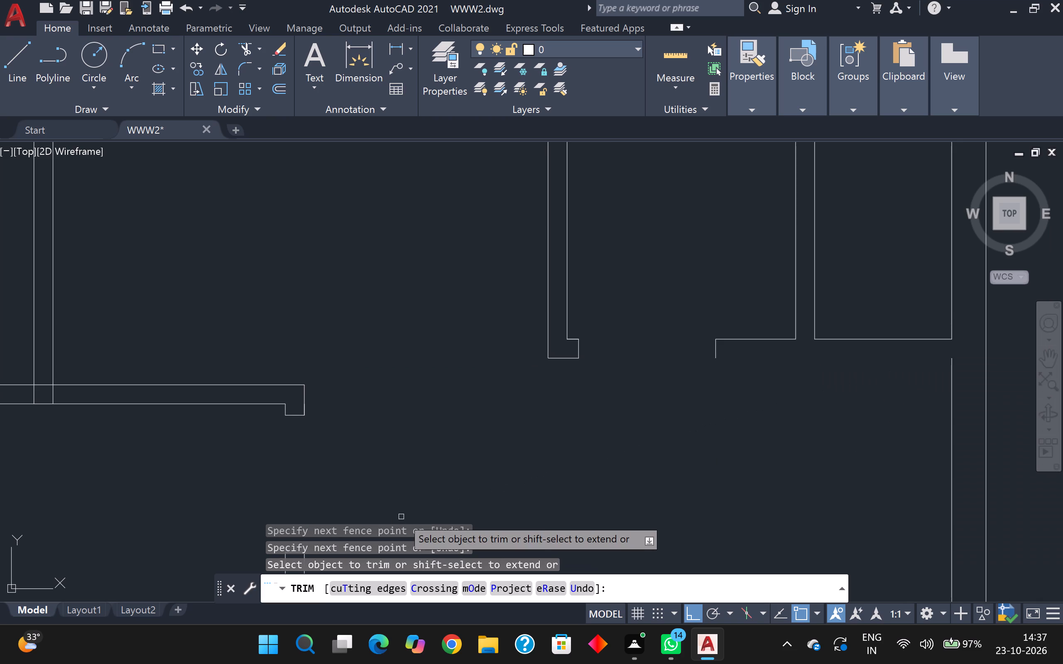
Look over the row of finished, furnished house plans elsewhere in the drawing.
scroll(401, 517, "down", 3)
scroll(516, 461, "down", 2)
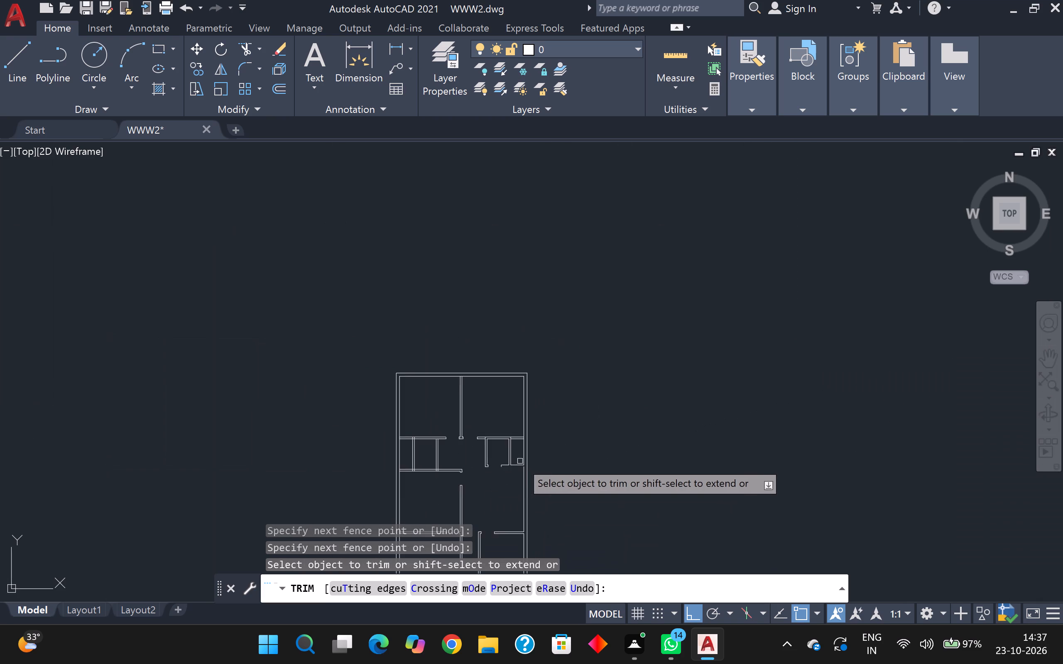
middle_click_drag(536, 444, 699, 88)
scroll(662, 186, "down", 11)
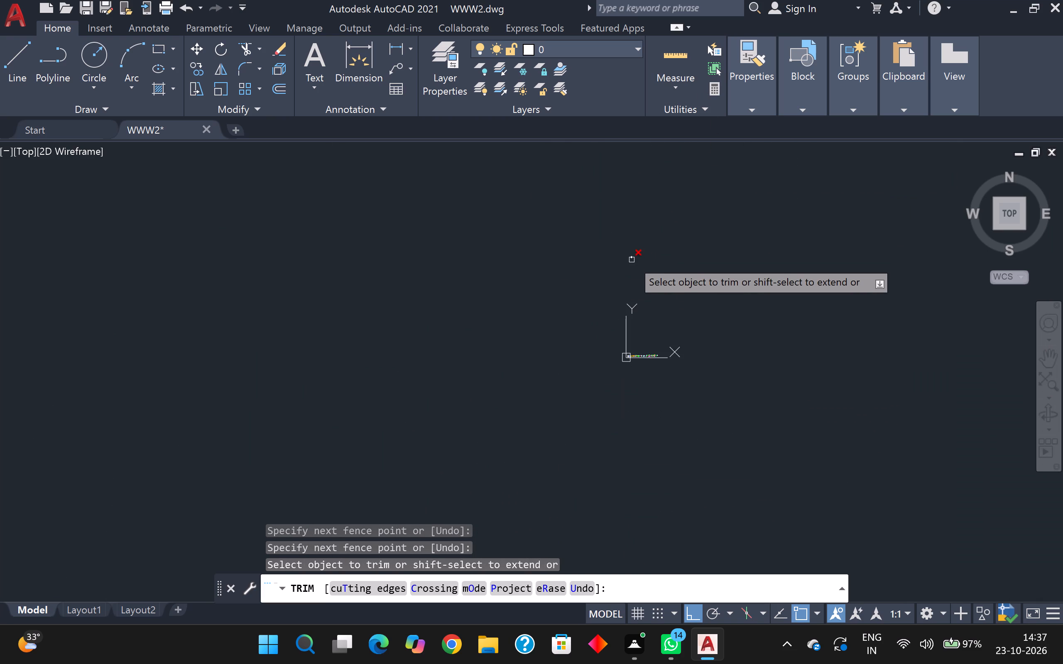
scroll(649, 351, "up", 5)
middle_click_drag(651, 347, 623, 188)
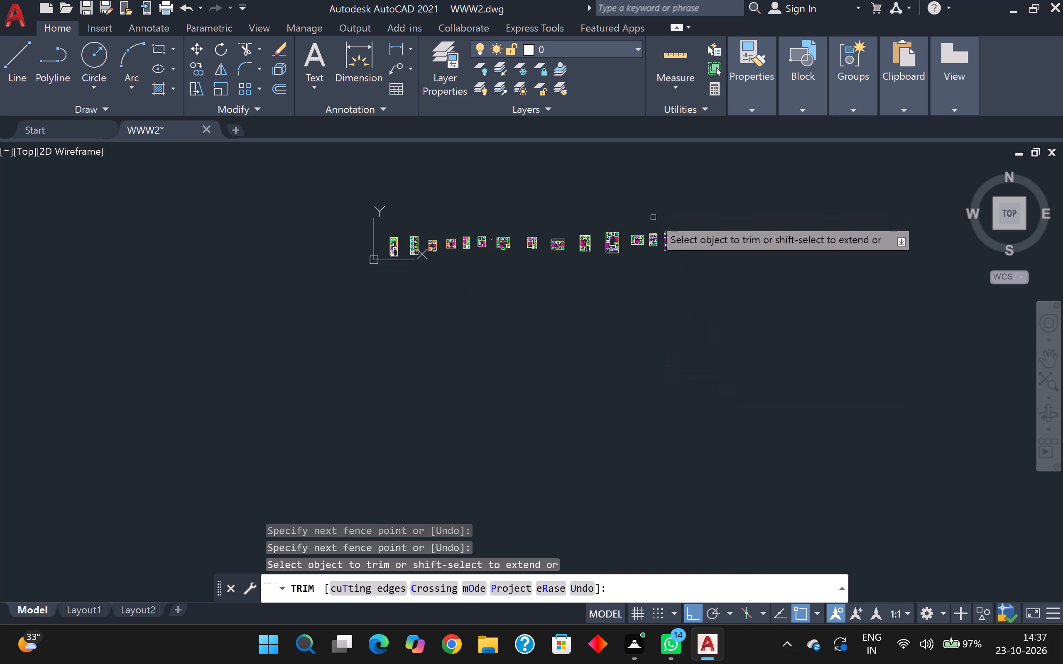
scroll(657, 240, "up", 4)
scroll(658, 255, "down", 2)
scroll(690, 286, "up", 2)
middle_click_drag(693, 299, 693, 303)
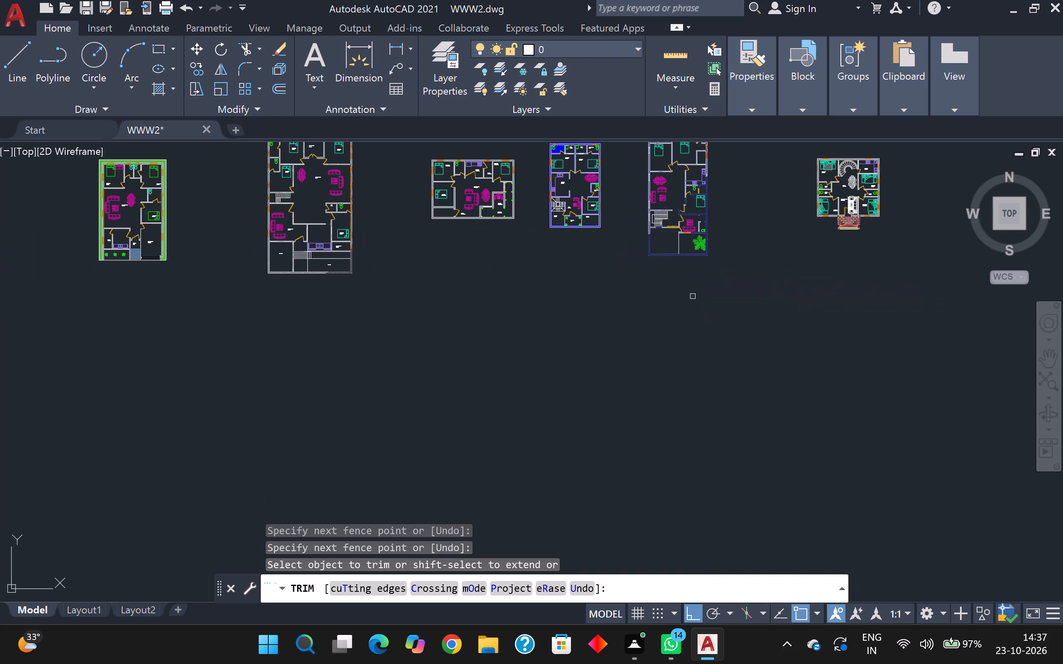
middle_click_drag(693, 303, 343, 373)
Examine the room layout, doors and windows of the furnished house plan with the coloured tiled porch.
scroll(411, 334, "up", 2)
middle_click_drag(414, 329, 345, 396)
scroll(632, 334, "up", 2)
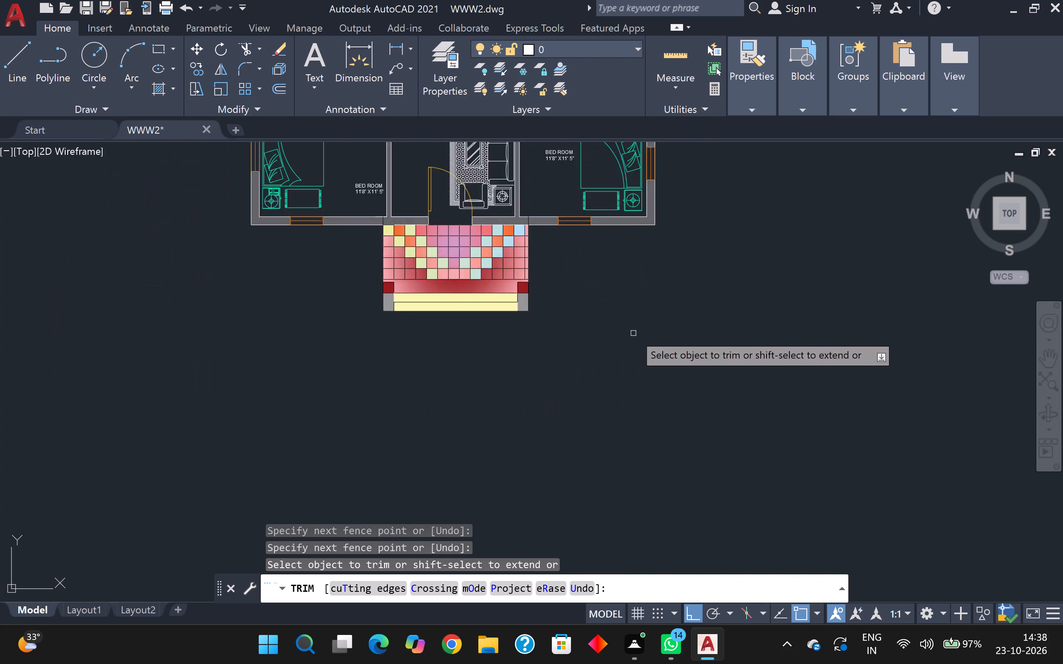
scroll(639, 339, "down", 1)
middle_click_drag(641, 343, 522, 511)
scroll(539, 466, "up", 1)
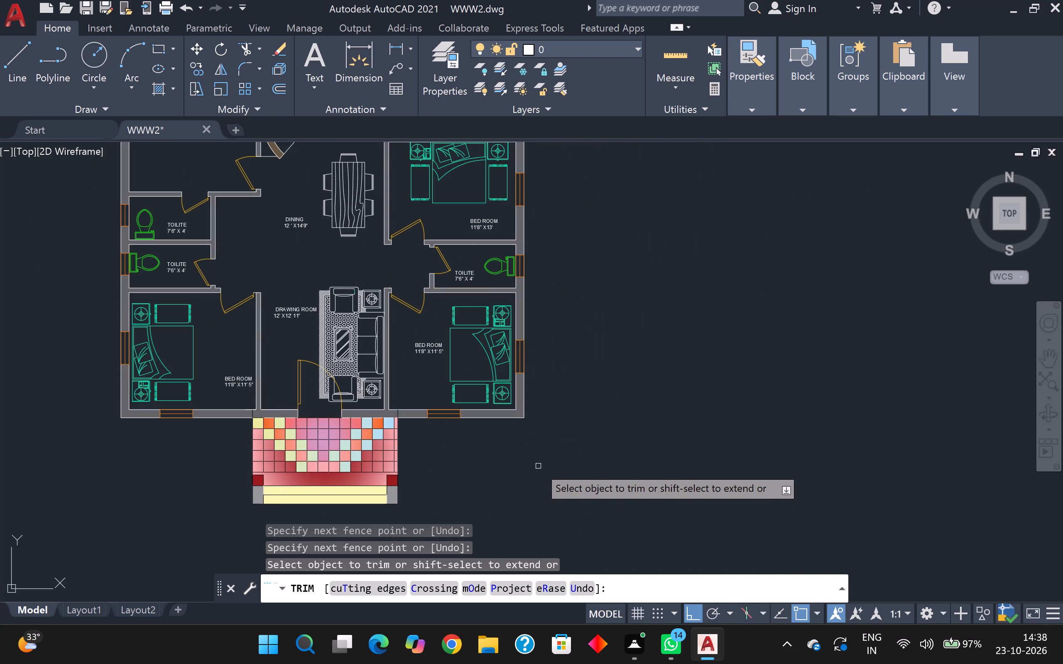
scroll(537, 466, "up", 2)
scroll(528, 490, "down", 3)
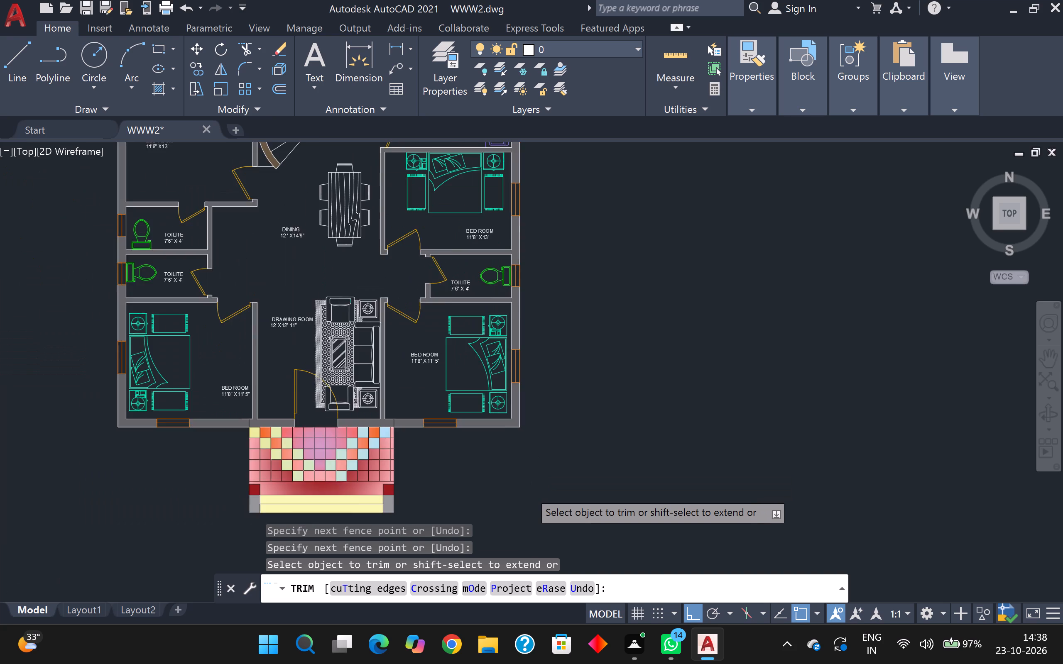
middle_click_drag(529, 481, 778, 441)
scroll(779, 441, "up", 2)
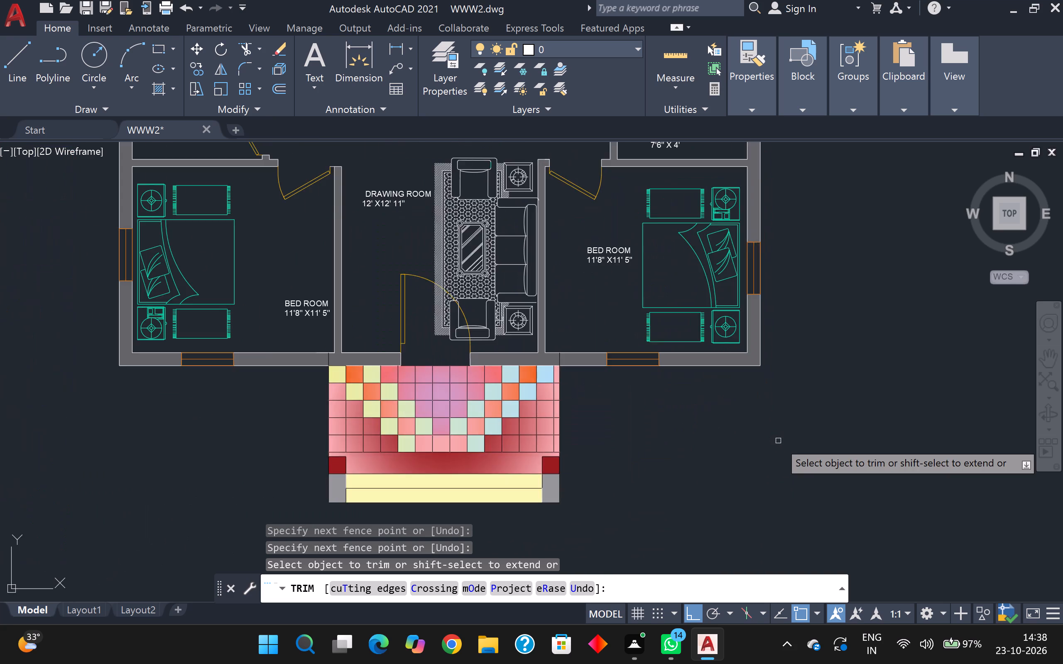
scroll(778, 441, "up", 2)
scroll(709, 449, "down", 3)
middle_click_drag(688, 448, 764, 468)
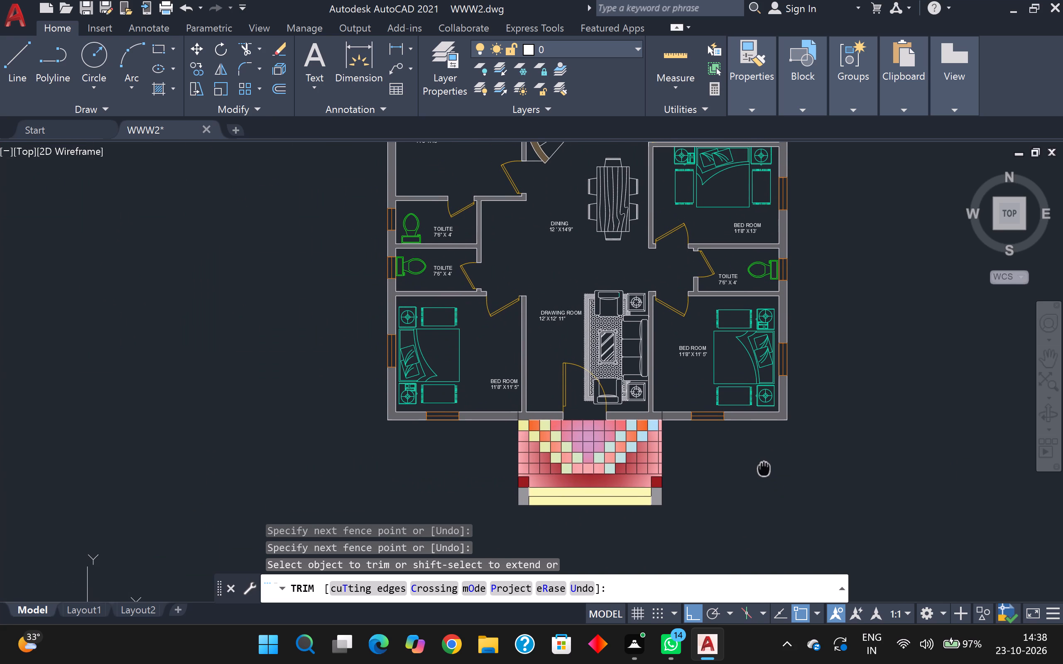
middle_click_drag(764, 468, 759, 473)
Examine the entrance door, patterned rug and seating in that plan's 12' x 12'11" drawing room.
scroll(603, 403, "up", 3)
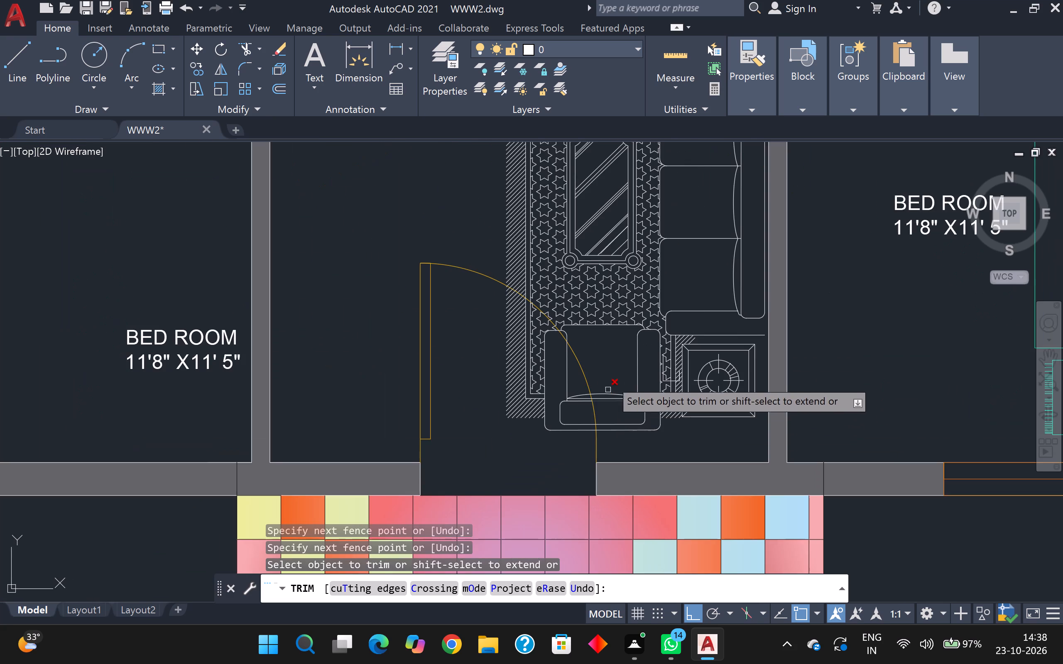
middle_click_drag(580, 254, 412, 391)
scroll(419, 419, "up", 1)
scroll(348, 191, "up", 2)
scroll(348, 190, "down", 3)
scroll(351, 232, "up", 1)
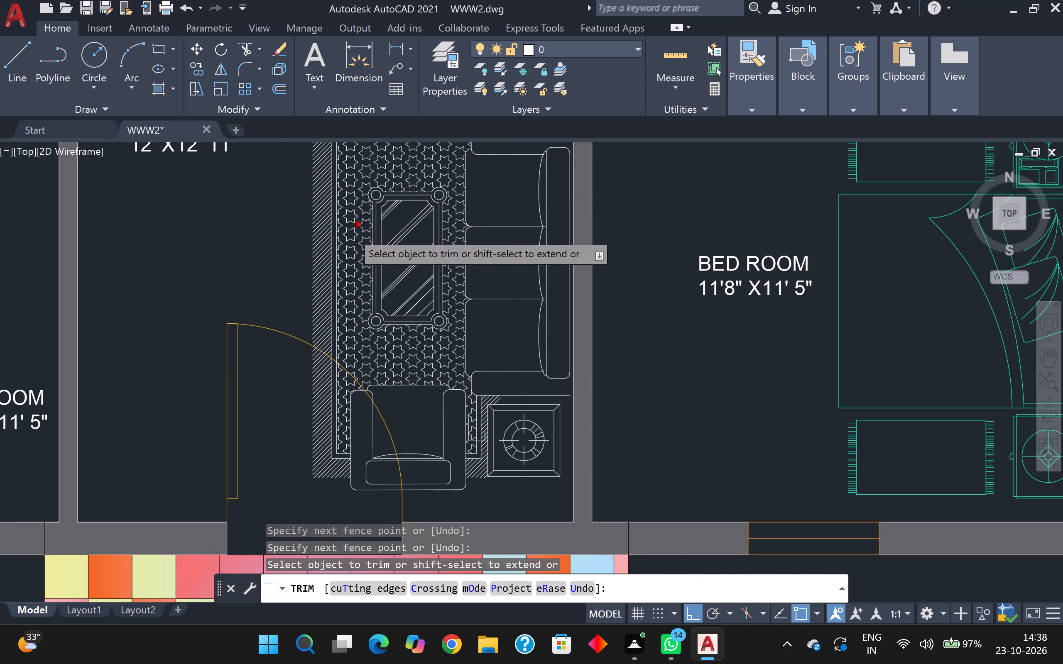
middle_click_drag(351, 232, 336, 440)
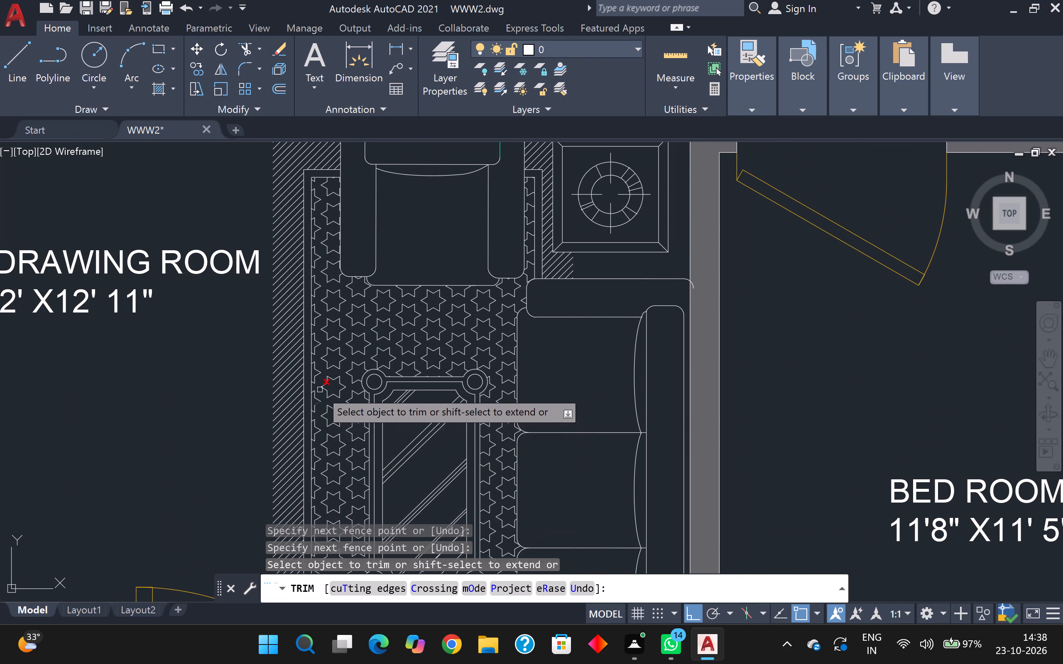
scroll(318, 411, "down", 1)
scroll(318, 414, "up", 1)
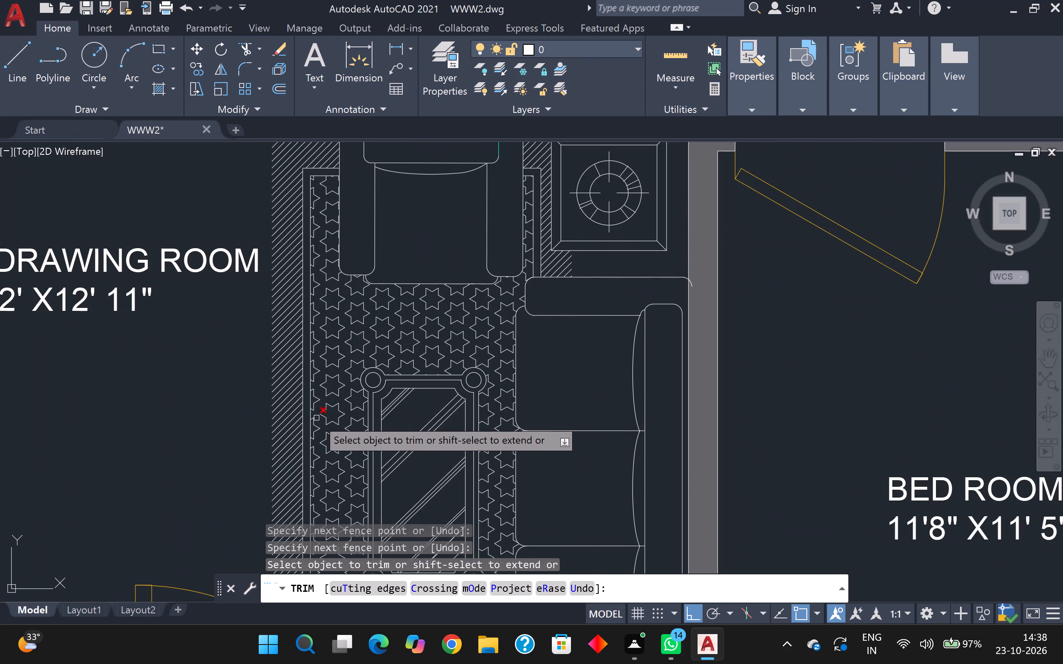
scroll(316, 418, "down", 1)
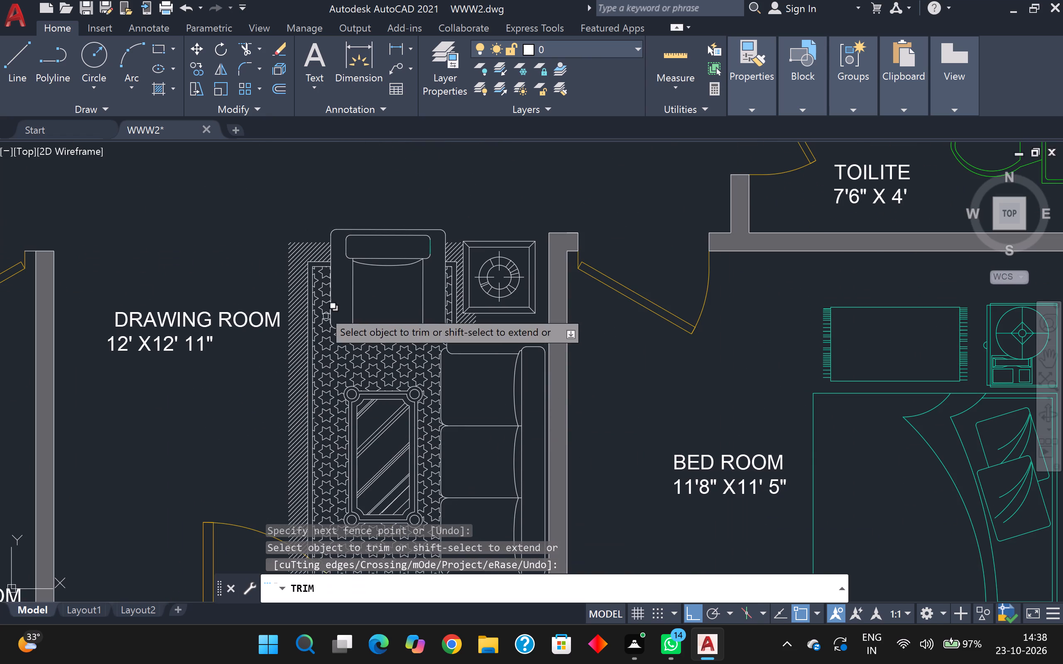
Examine the bedrooms, toilets, spiral staircase, dining area and door positions of the furnished plan with the coloured tiled porch.
scroll(350, 367, "down", 3)
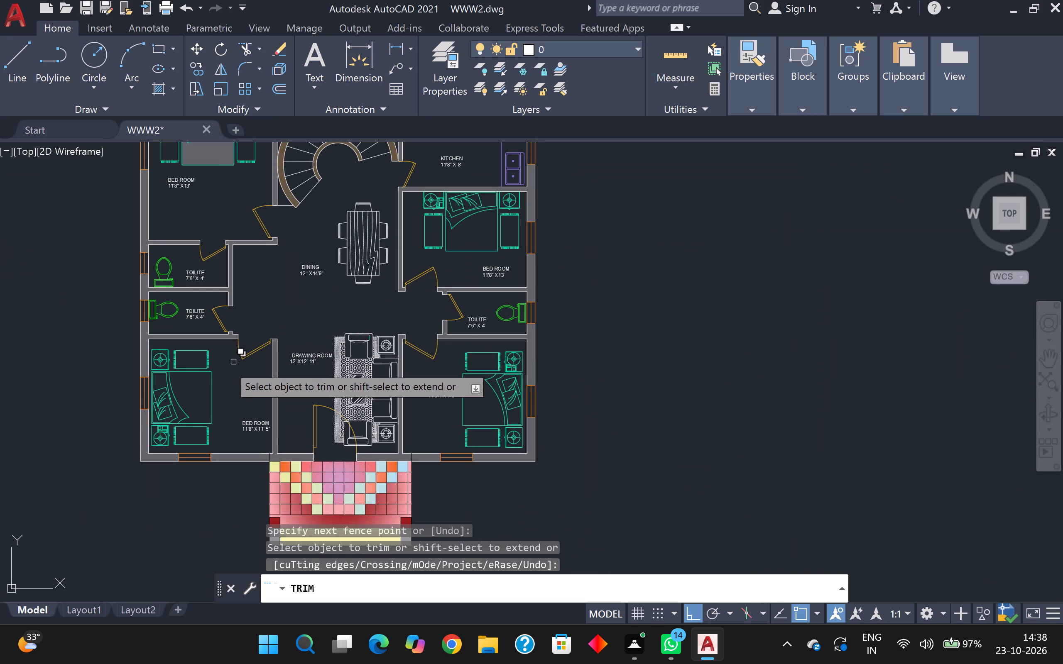
scroll(222, 378, "up", 2)
scroll(222, 378, "down", 4)
scroll(253, 301, "up", 3)
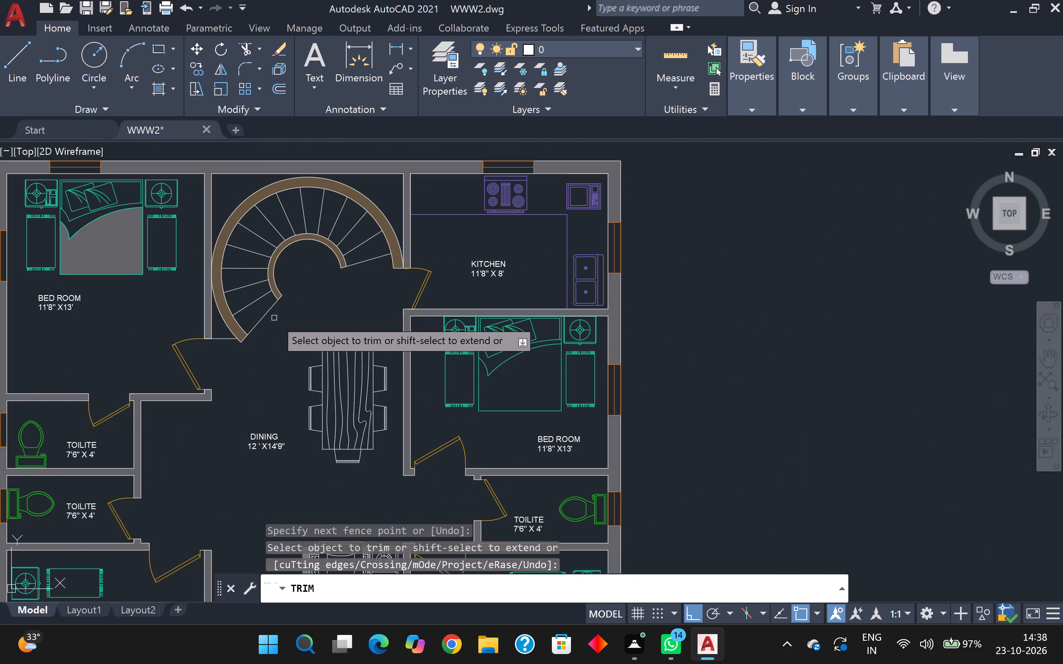
scroll(197, 414, "down", 2)
middle_click_drag(202, 407, 253, 310)
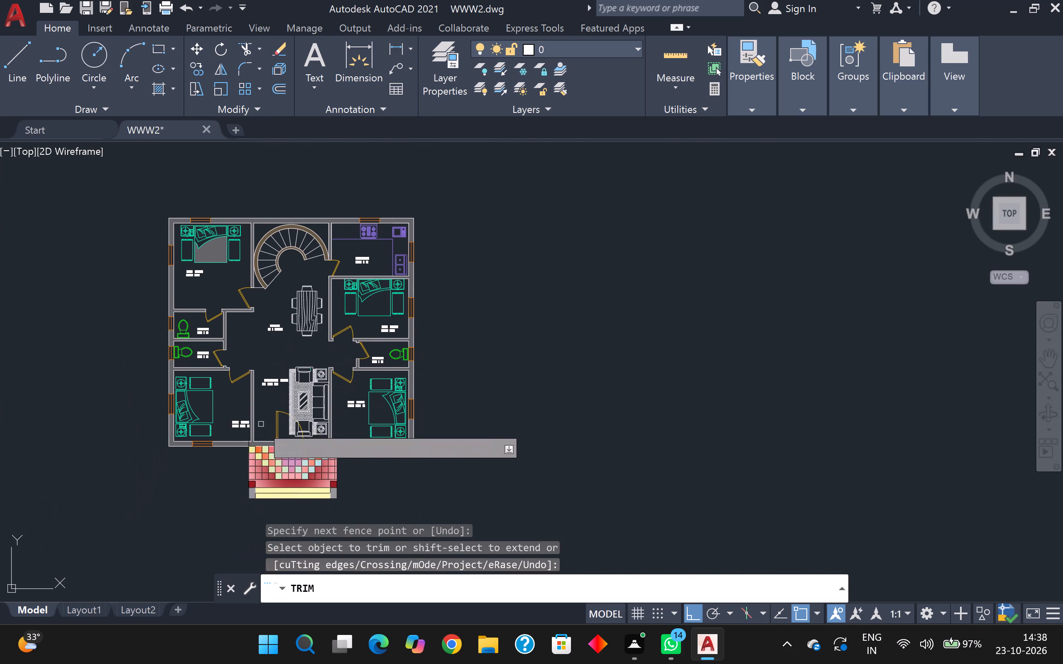
scroll(215, 430, "up", 3)
scroll(181, 286, "up", 2)
scroll(180, 285, "down", 1)
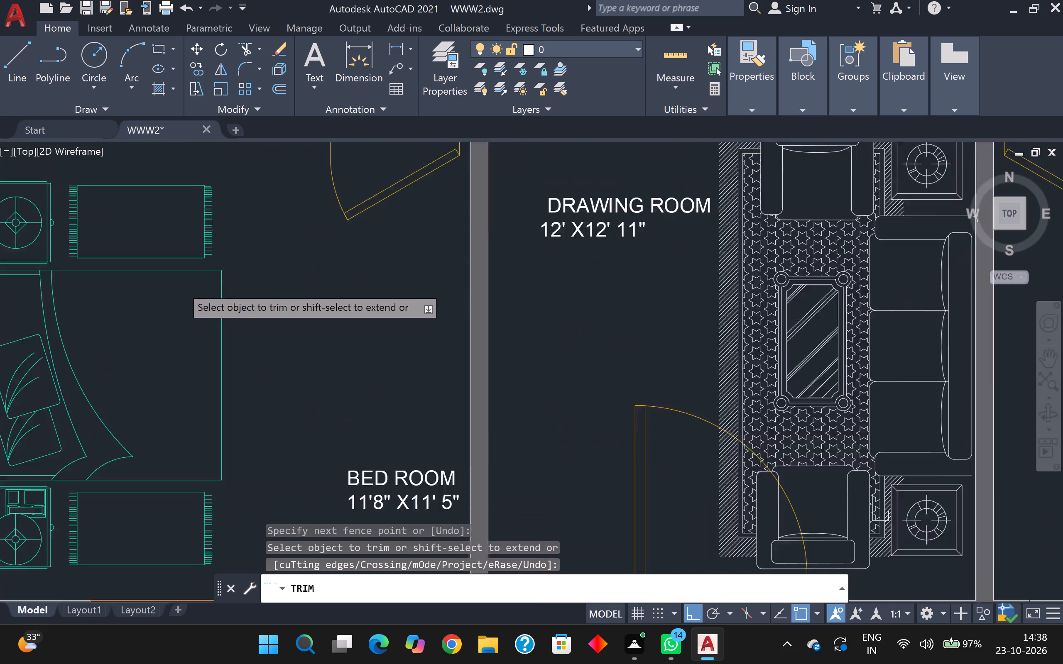
scroll(180, 285, "down", 2)
scroll(188, 295, "up", 3)
scroll(183, 294, "down", 3)
scroll(179, 293, "up", 1)
scroll(177, 290, "down", 3)
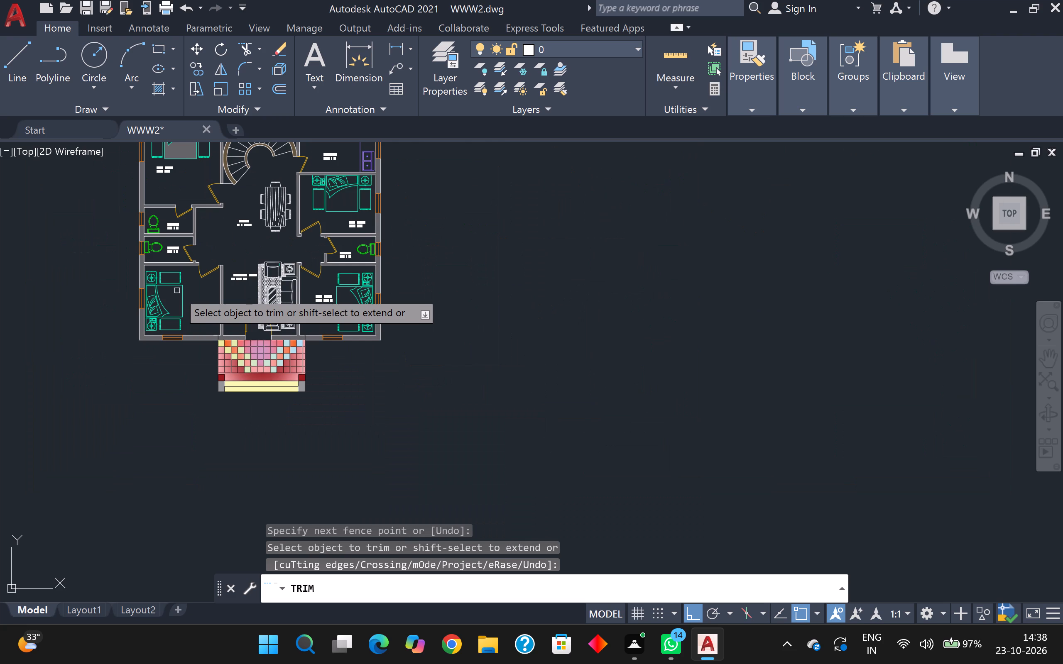
scroll(177, 290, "up", 1)
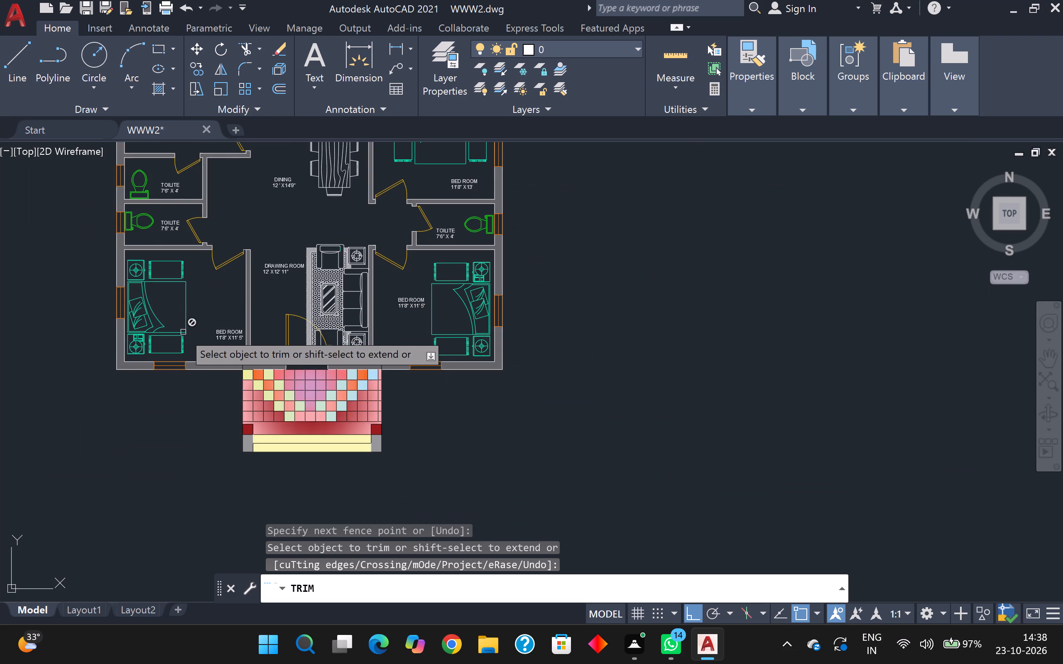
Return to the unfinished floor plan away from the row of finished plans and look over its lower rooms and door openings.
scroll(179, 328, "down", 11)
scroll(255, 231, "down", 3)
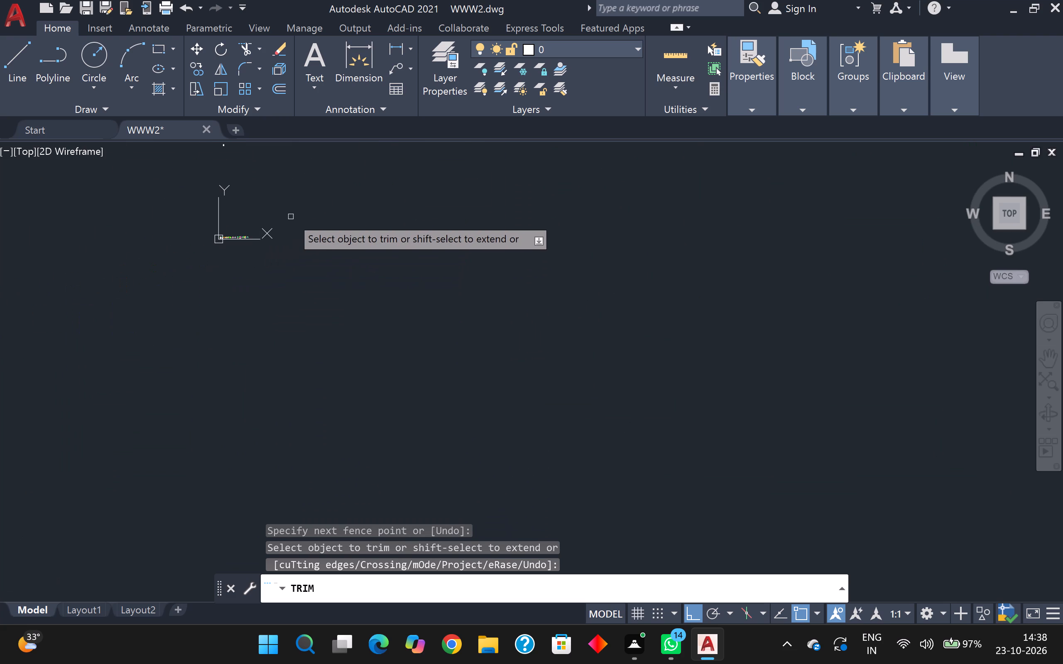
scroll(293, 216, "down", 2)
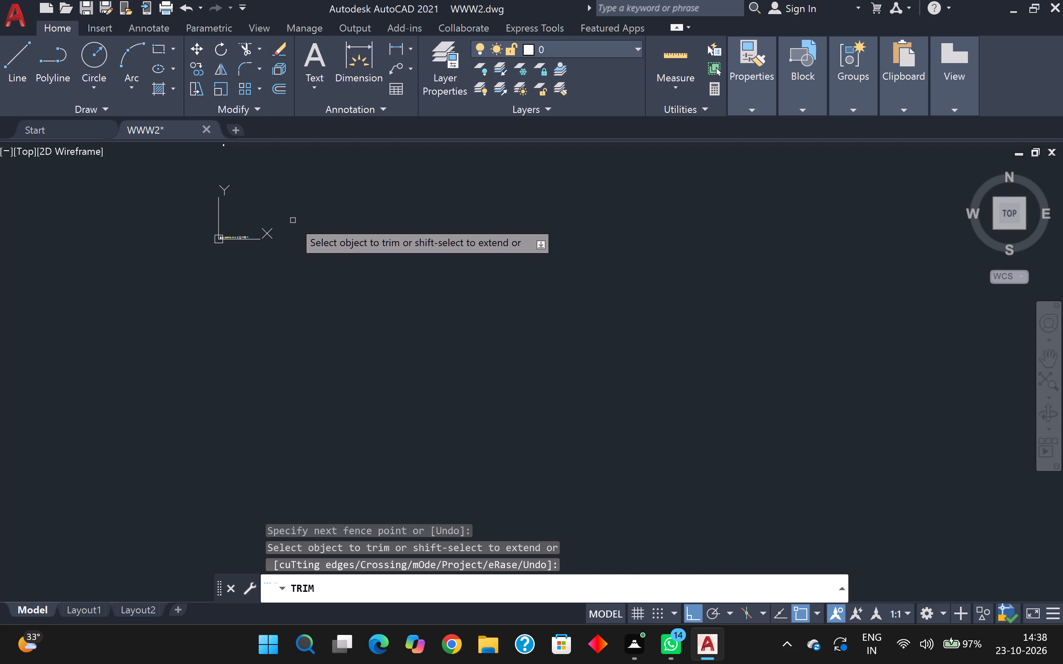
scroll(308, 215, "up", 5)
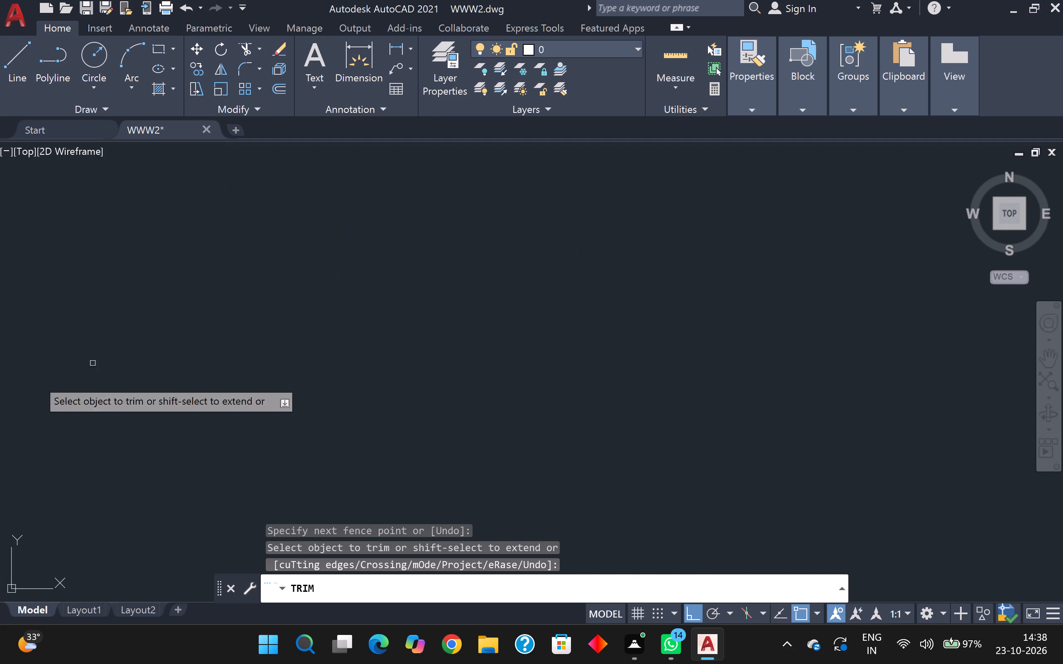
scroll(0, 379, "up", 2)
scroll(145, 346, "down", 8)
scroll(152, 462, "up", 3)
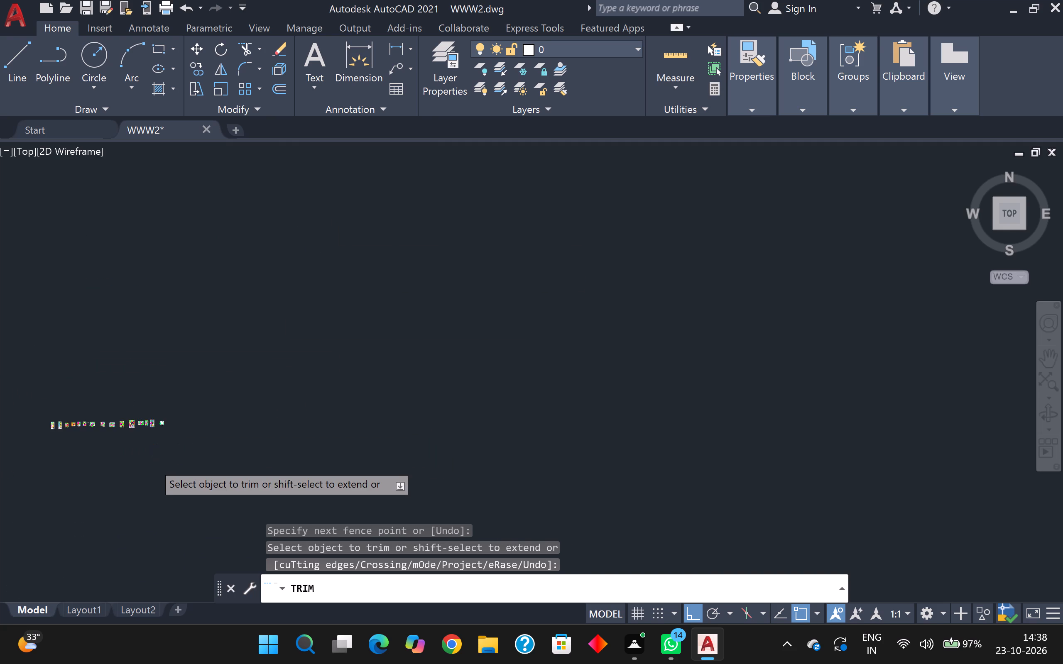
scroll(152, 462, "up", 2)
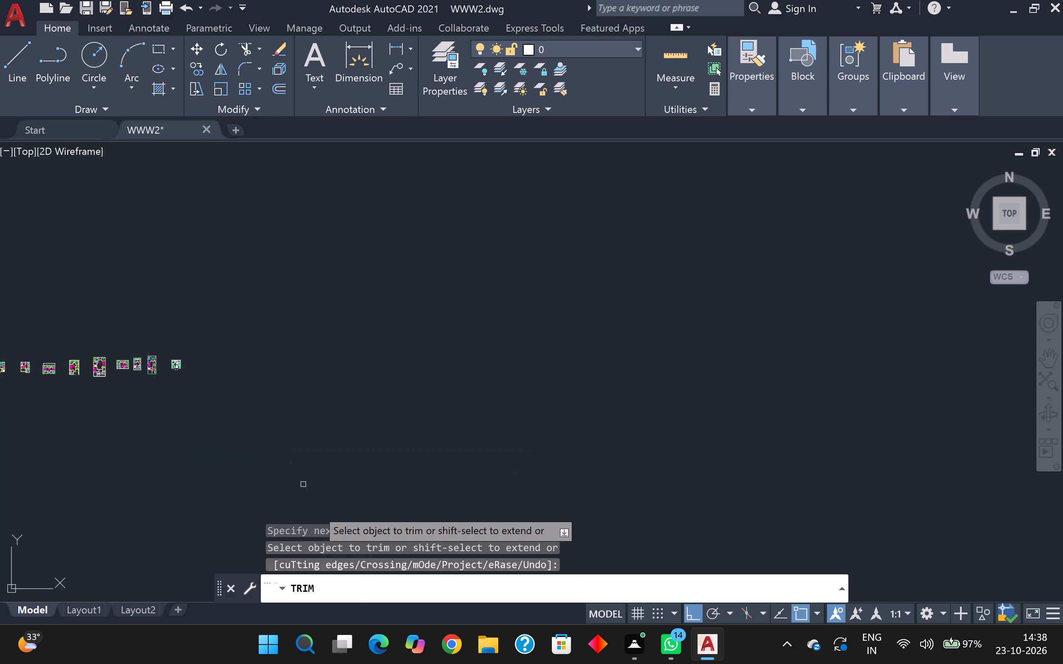
scroll(296, 439, "down", 2)
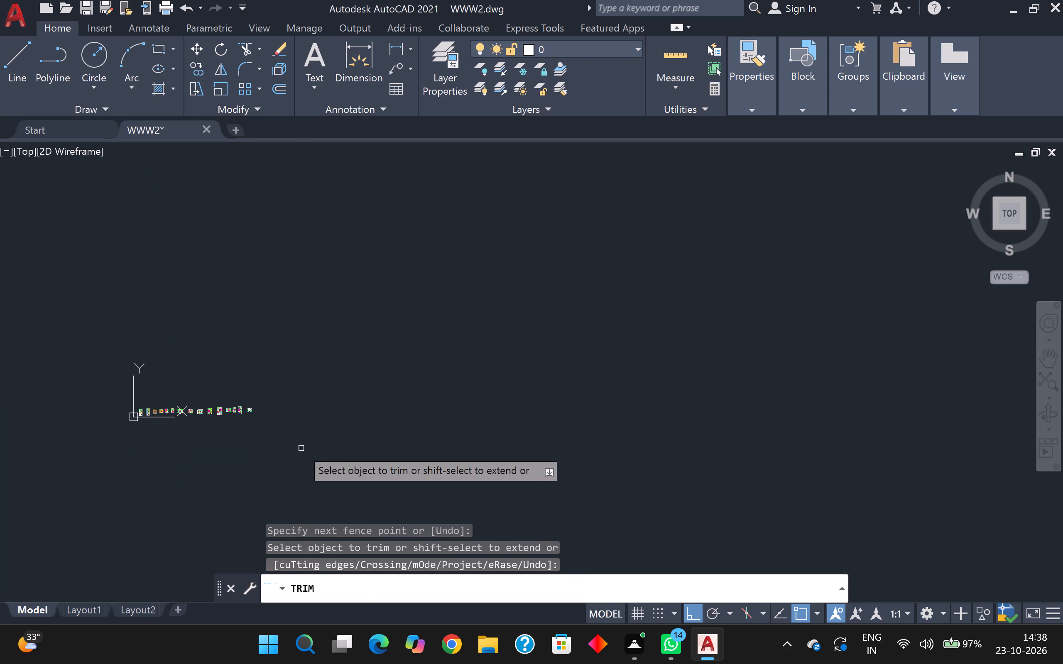
scroll(301, 448, "down", 3)
scroll(301, 448, "up", 2)
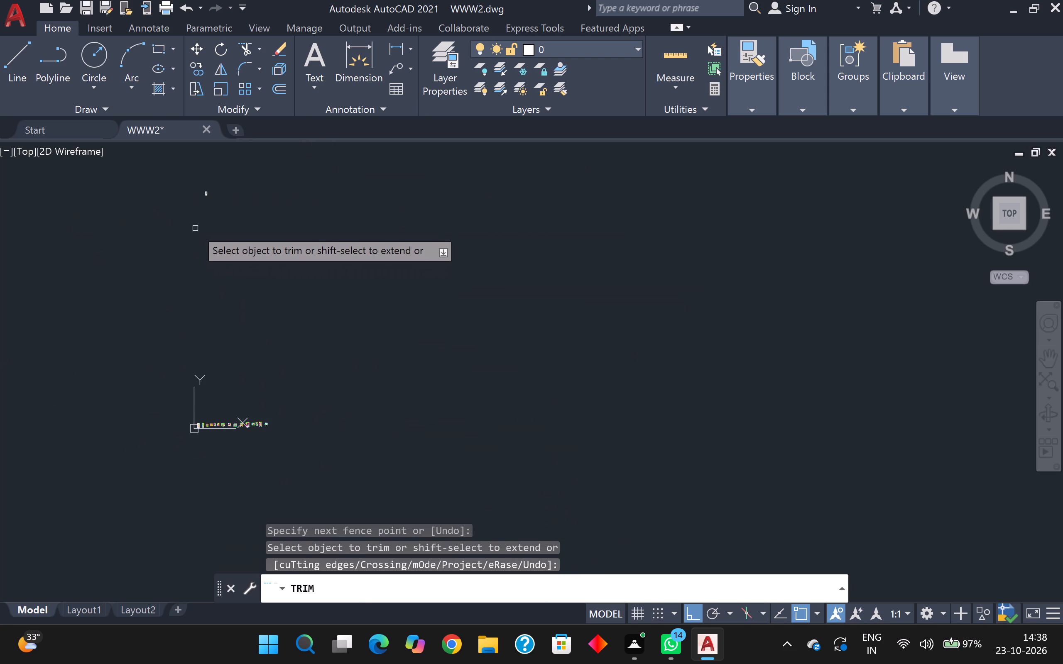
scroll(203, 199, "up", 4)
scroll(208, 162, "down", 6)
middle_click_drag(212, 162, 285, 335)
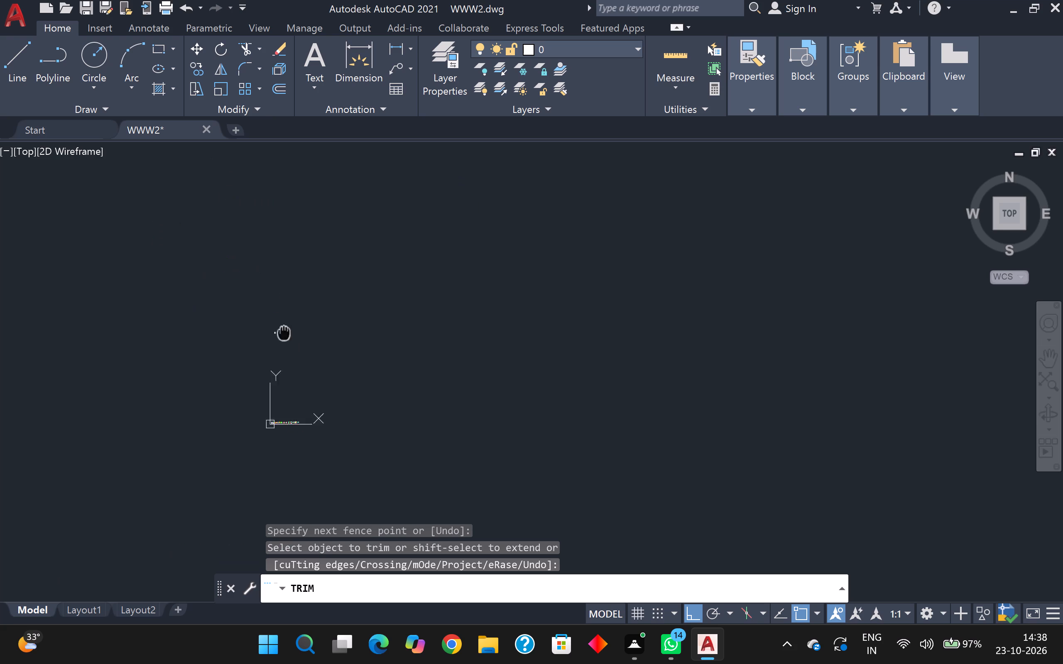
middle_click_drag(285, 335, 318, 402)
scroll(281, 335, "up", 7)
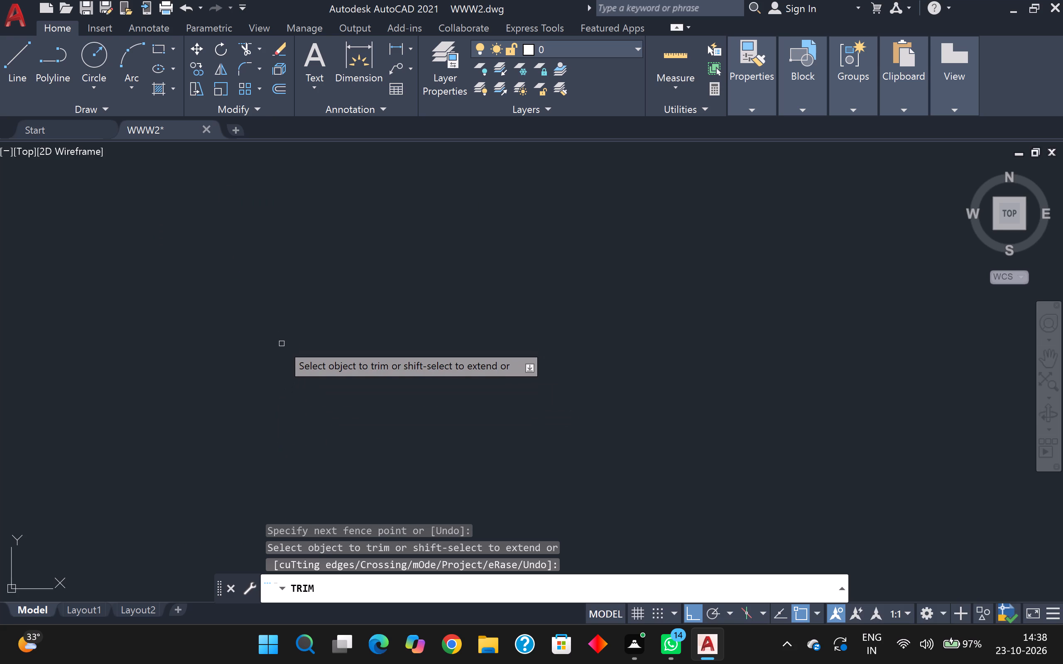
scroll(282, 344, "down", 5)
scroll(289, 369, "up", 4)
middle_click_drag(289, 371, 289, 244)
scroll(294, 253, "down", 1)
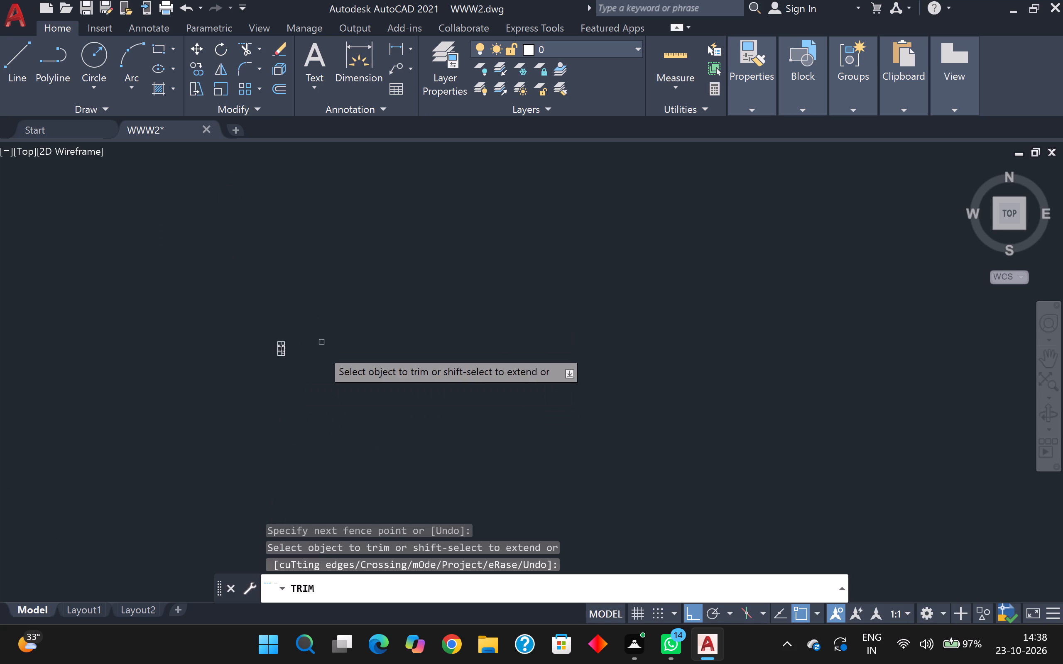
scroll(315, 371, "up", 3)
middle_click_drag(316, 371, 691, 466)
scroll(319, 371, "down", 1)
scroll(638, 440, "up", 5)
scroll(503, 439, "up", 1)
middle_click_drag(502, 439, 512, 441)
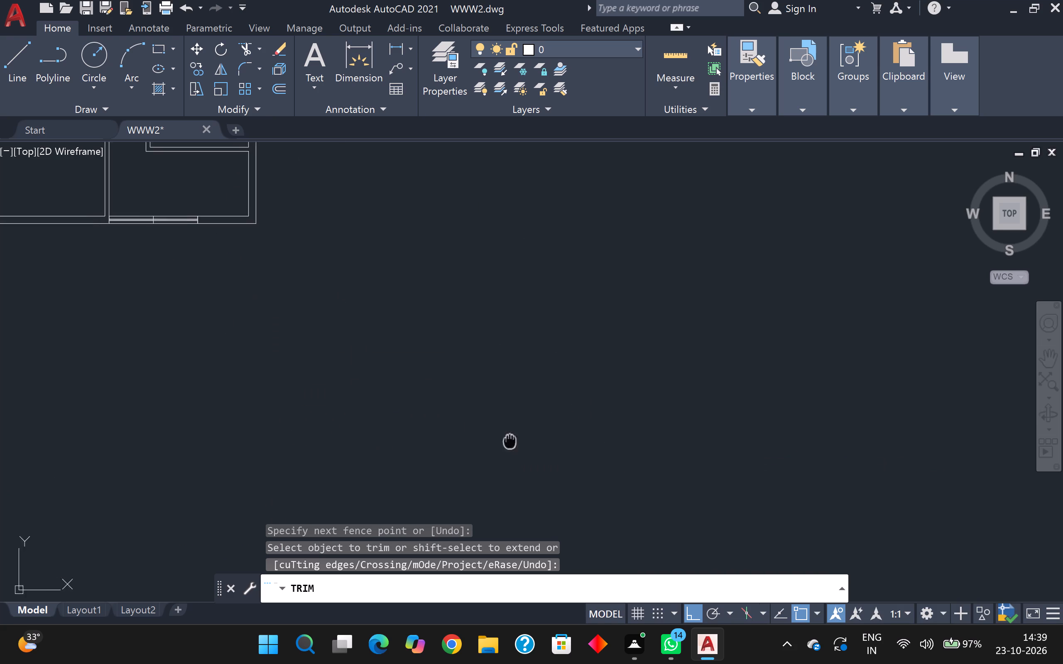
middle_click_drag(512, 441, 901, 532)
scroll(689, 349, "up", 4)
scroll(692, 325, "down", 2)
scroll(970, 256, "down", 1)
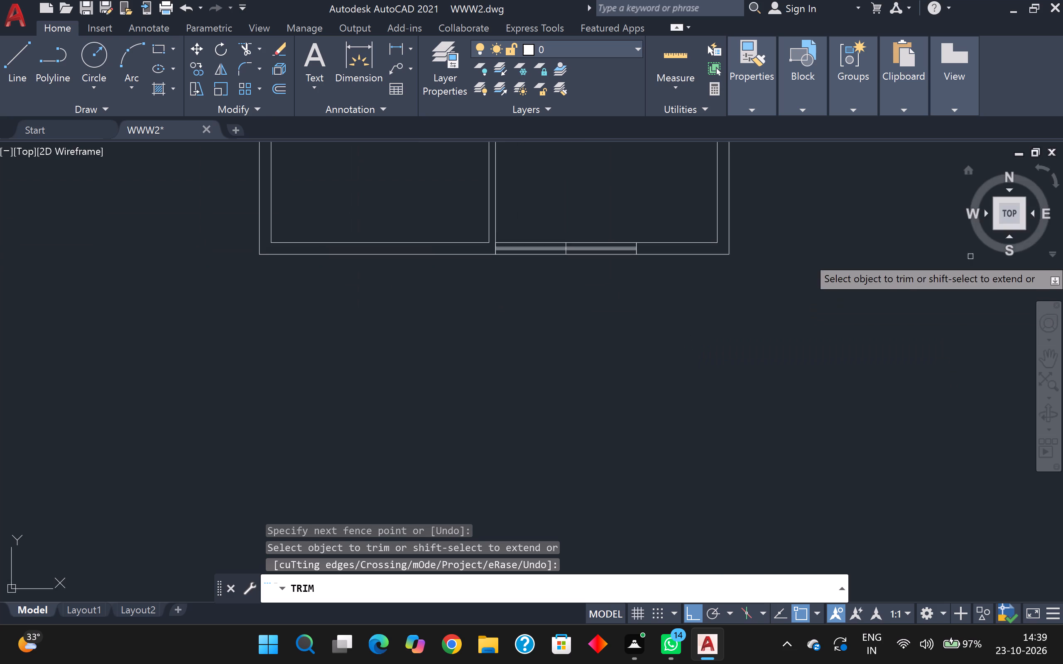
middle_click_drag(831, 231, 970, 492)
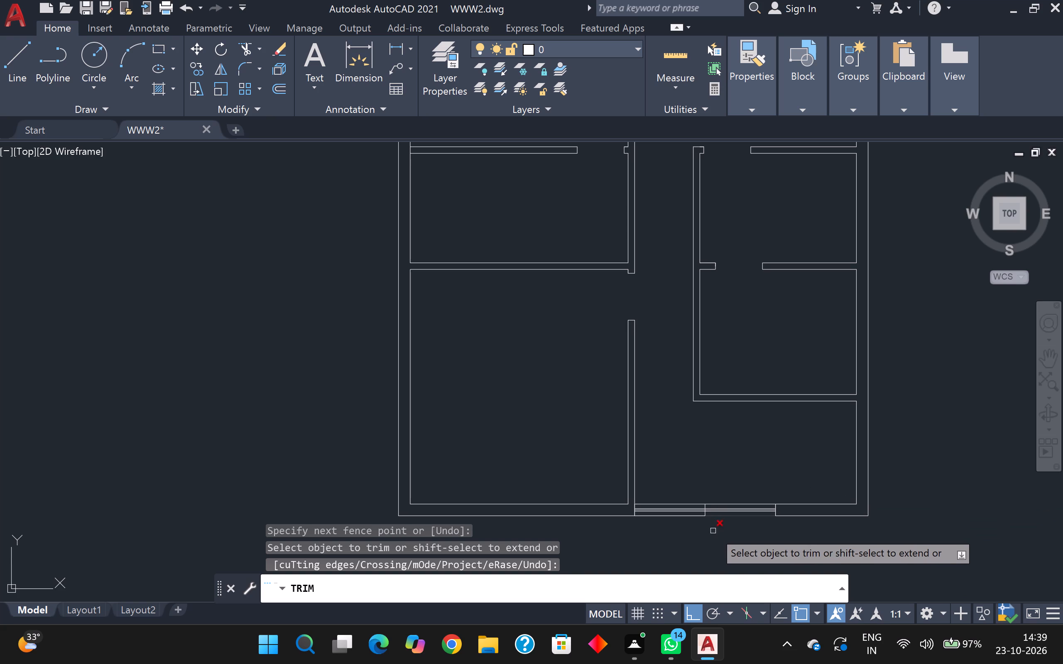
scroll(710, 548, "down", 3)
scroll(755, 469, "up", 3)
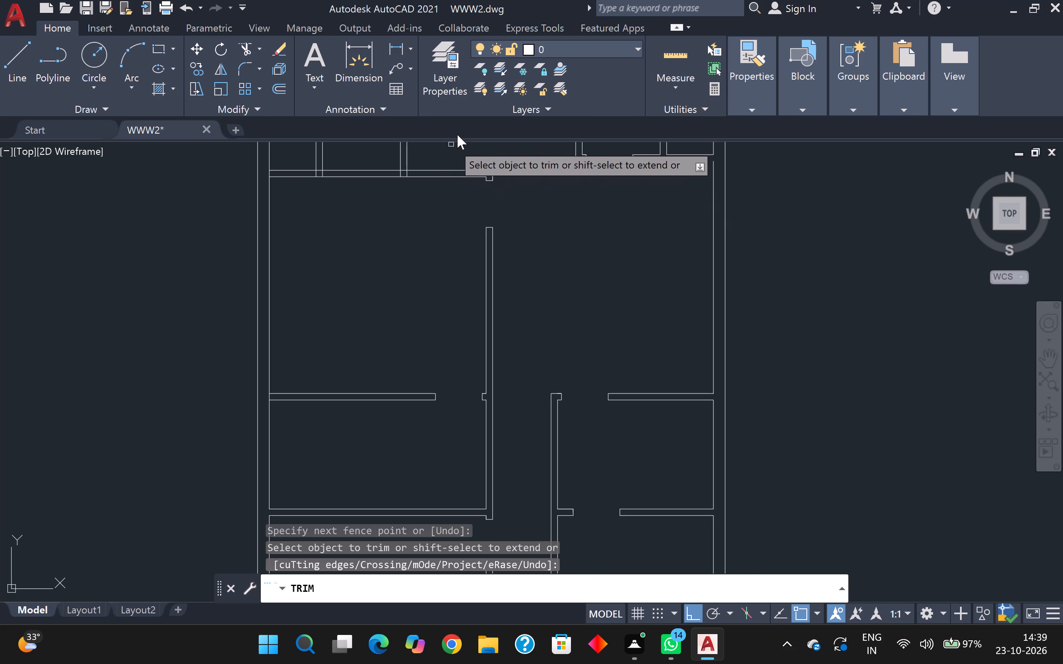
Extend the upper face of the cross-wall stub between the two lower right rooms across the passage wall using Trim.
left_click(237, 47)
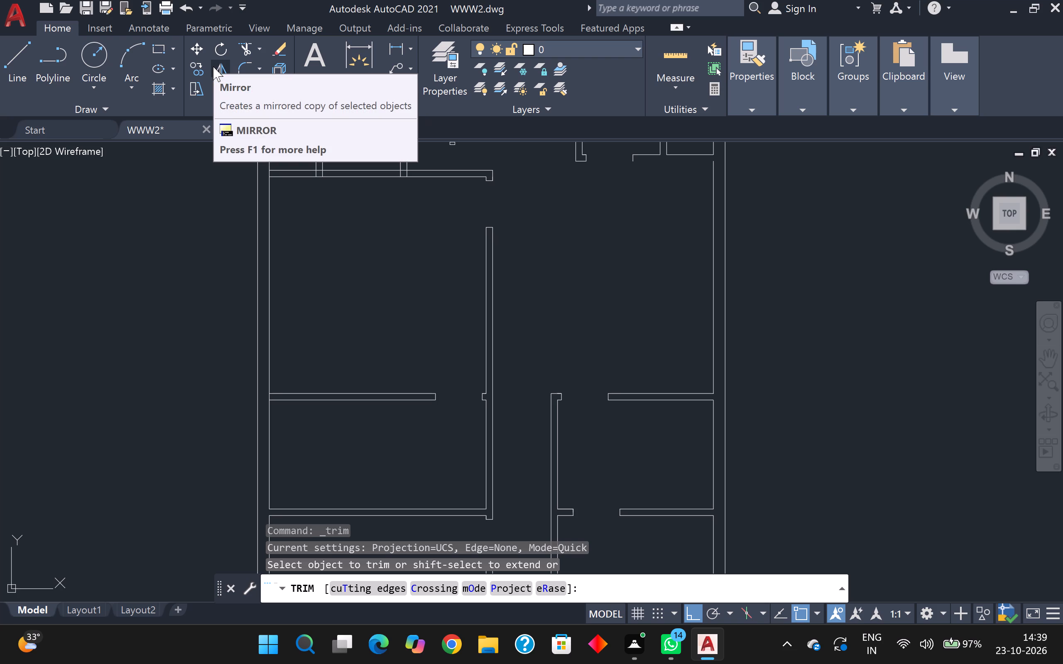
scroll(552, 170, "down", 2)
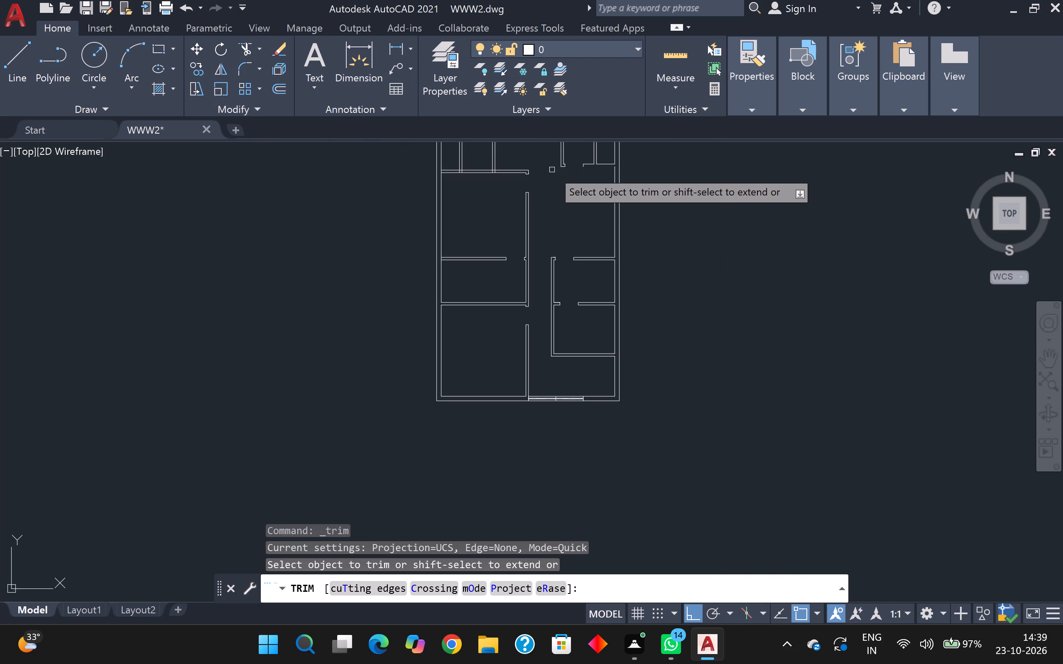
left_click(249, 58)
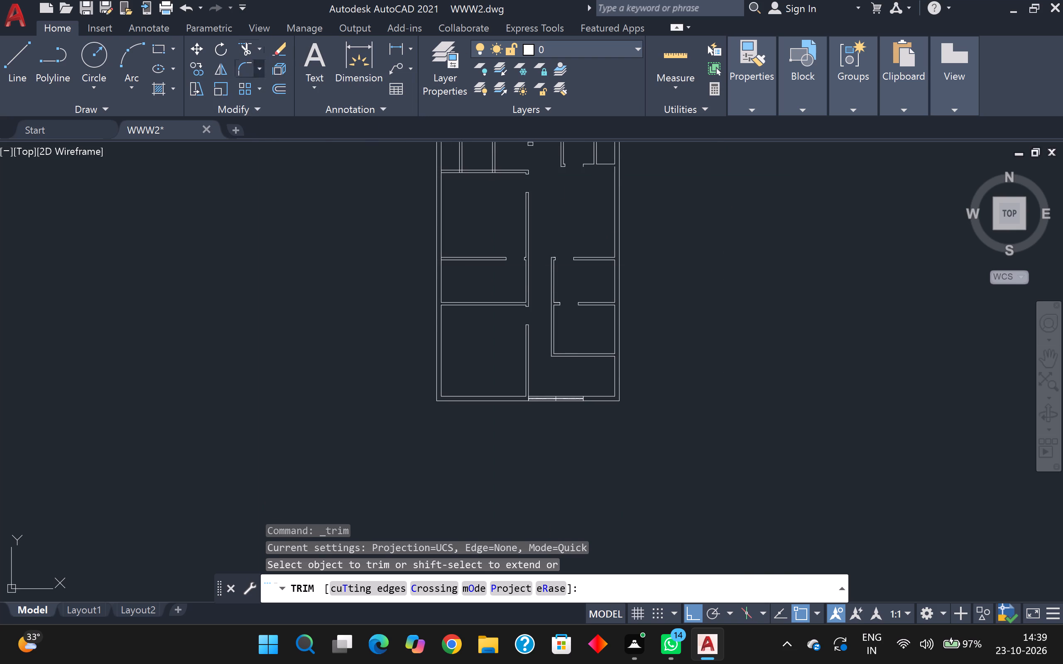
scroll(520, 277, "up", 3)
left_click(580, 305)
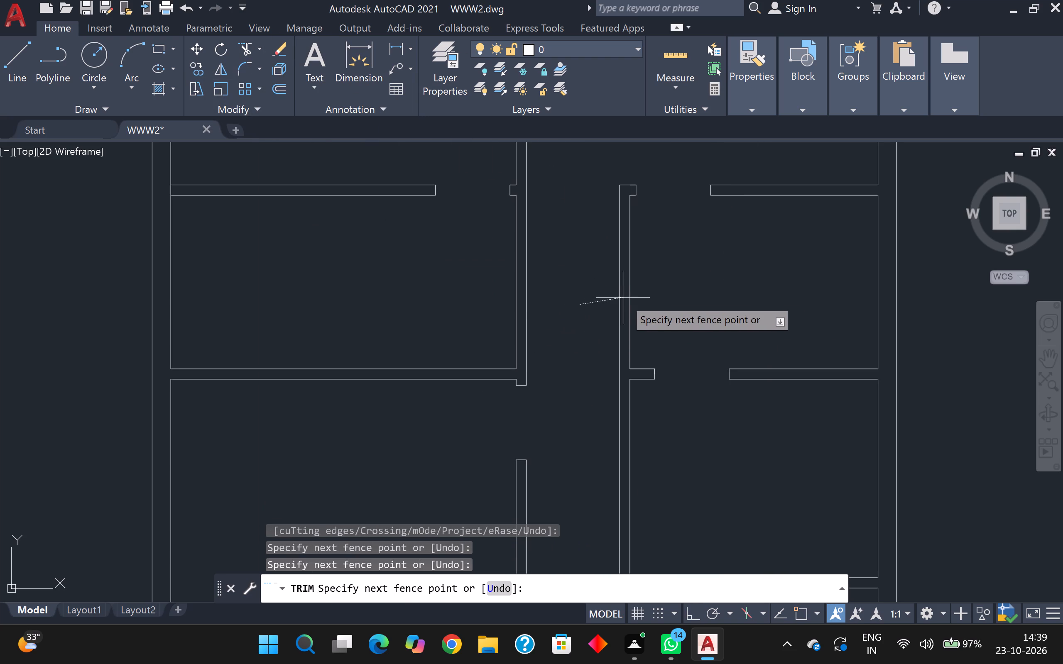
left_click(564, 288)
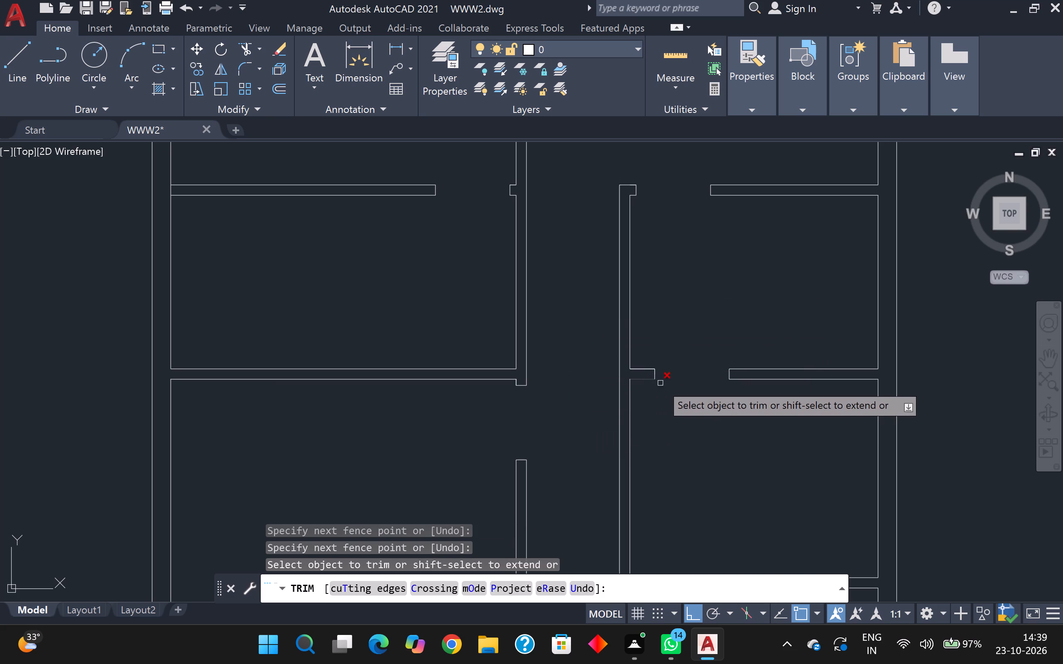
left_click(642, 370, "shift")
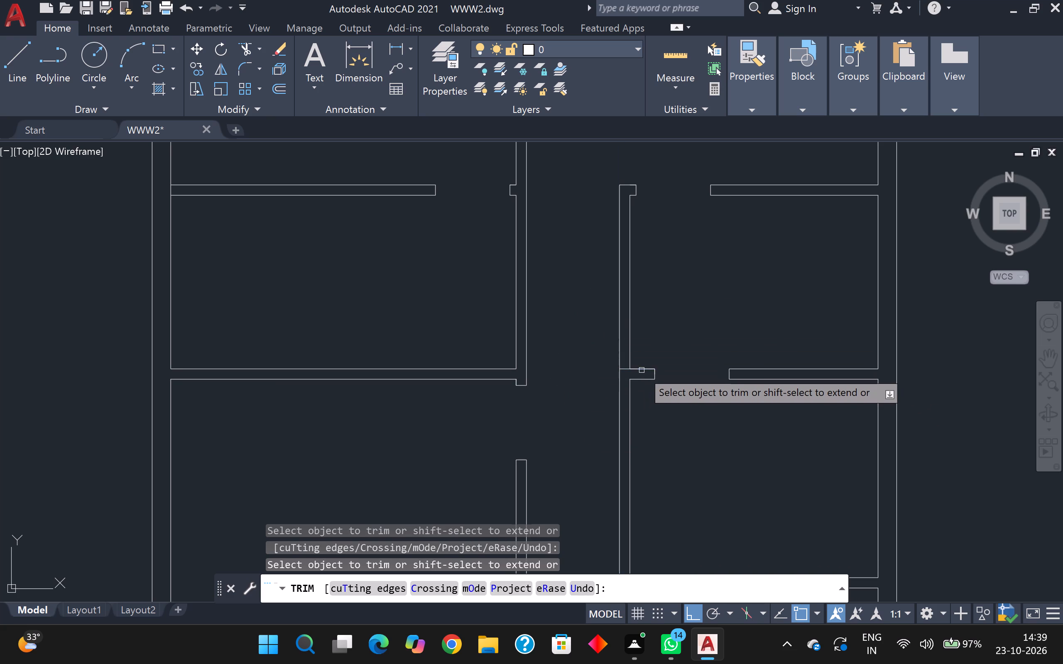
Trim away the passage wall and upper cross wall enclosing the upper of the two lower right rooms.
scroll(652, 348, "down", 2)
scroll(673, 299, "down", 1)
scroll(671, 305, "up", 2)
middle_click_drag(666, 309, 666, 309)
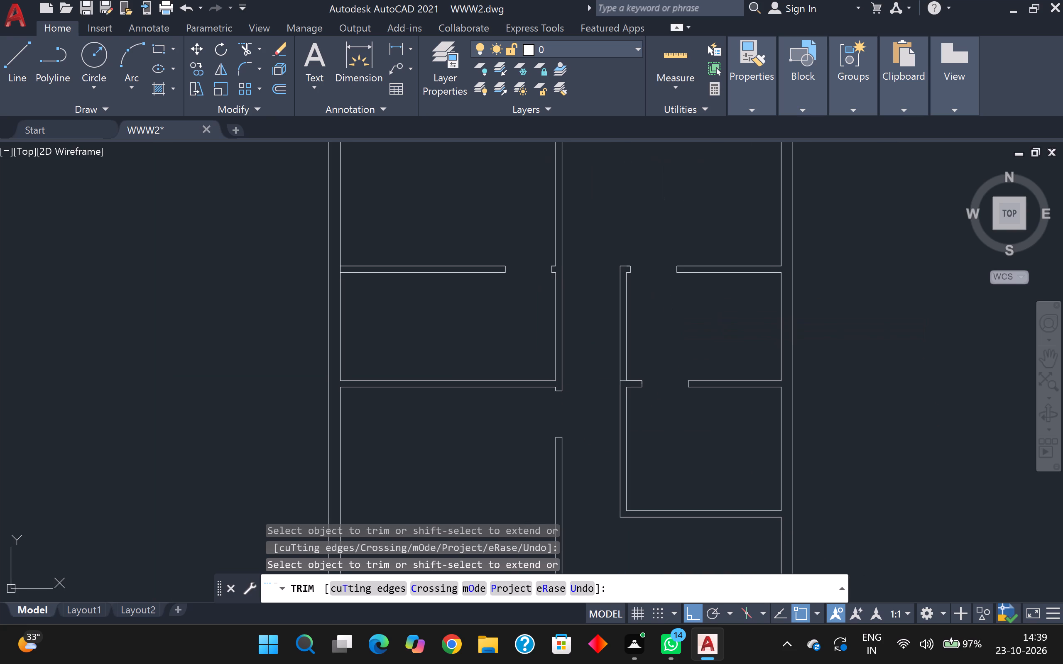
middle_click_drag(666, 309, 655, 313)
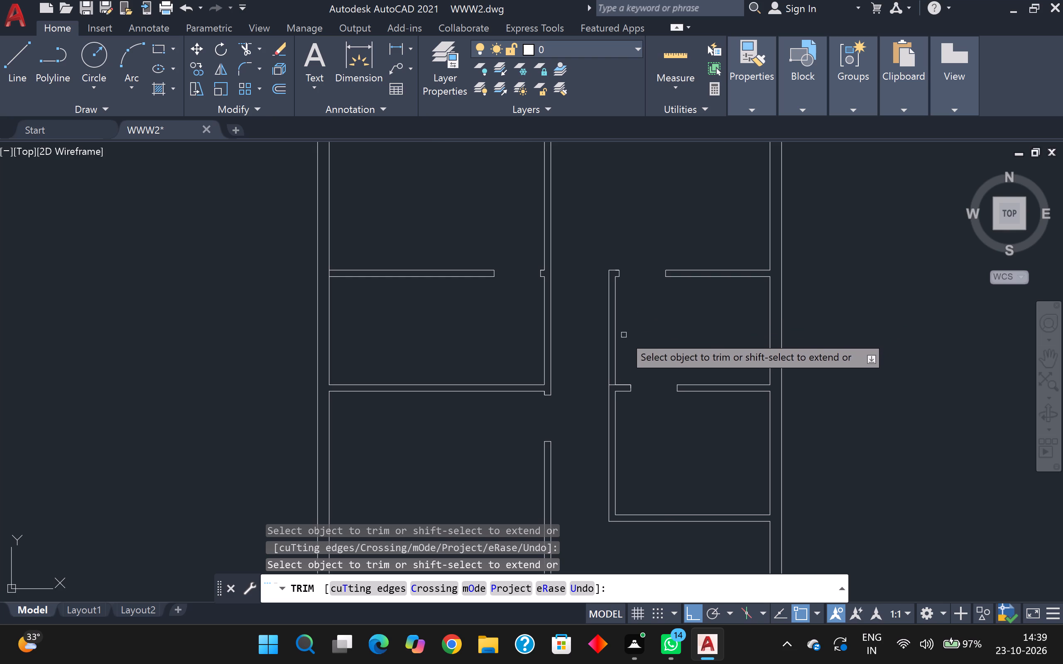
scroll(623, 335, "down", 1)
left_click(242, 43)
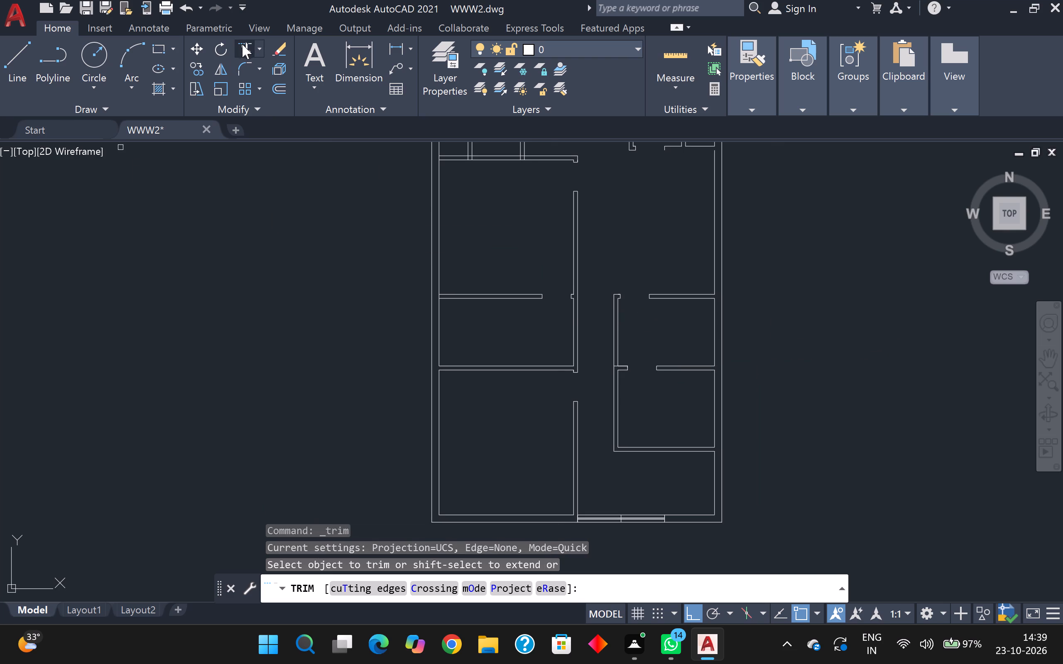
scroll(659, 324, "up", 2)
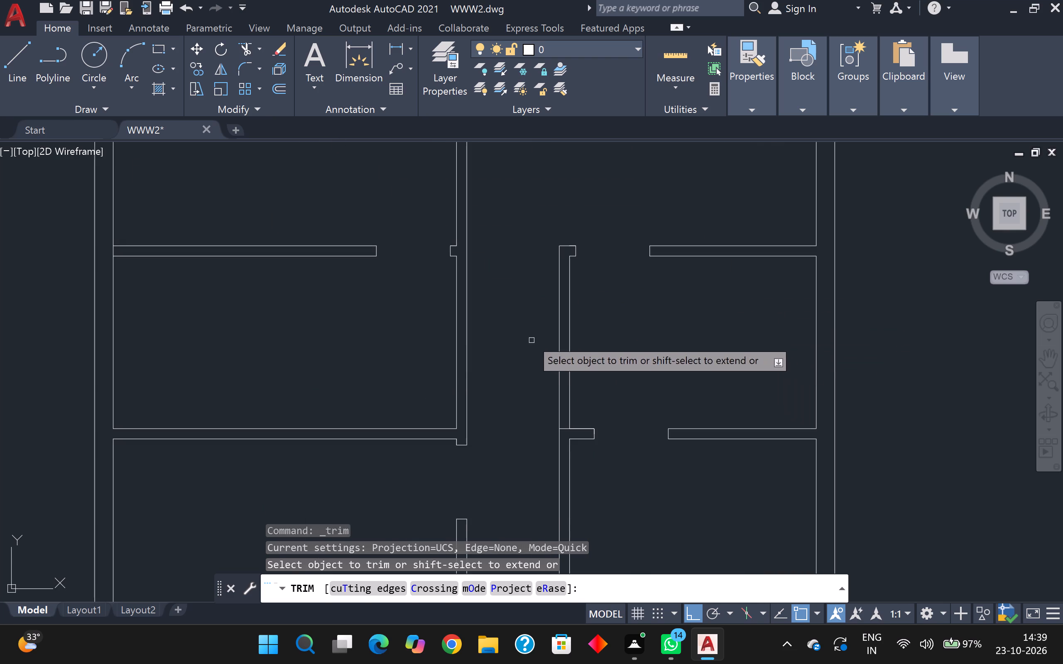
left_click(524, 307)
left_click_drag(646, 314, 650, 314)
left_click(660, 308)
left_click(678, 231)
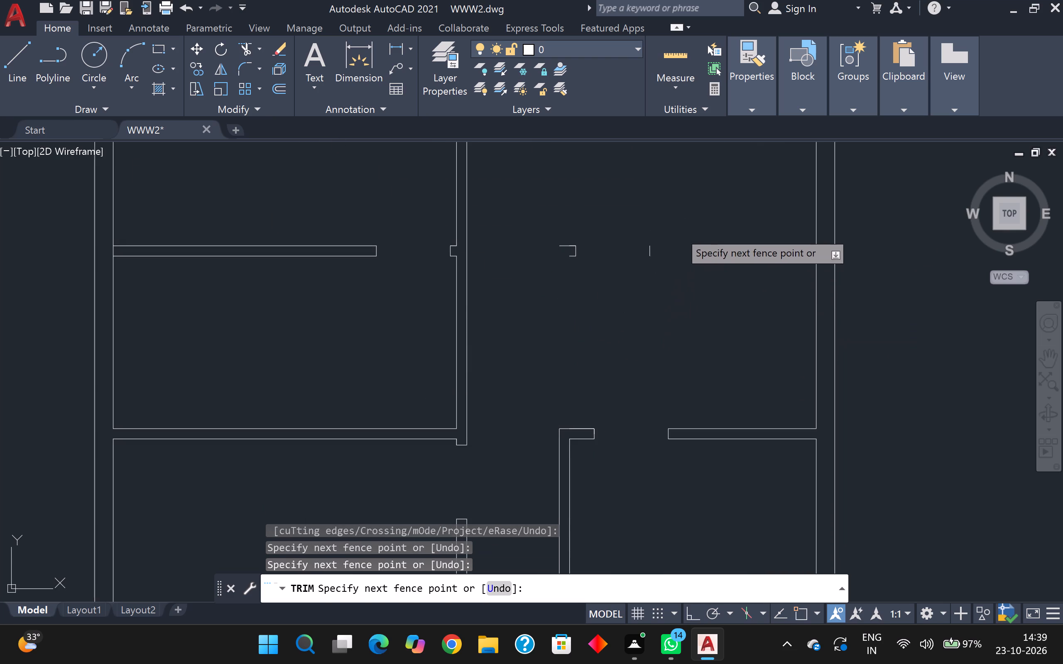
Trim away the leftover line pieces beside the door opening of the removed upper cross wall.
left_click(584, 244)
left_click(564, 253)
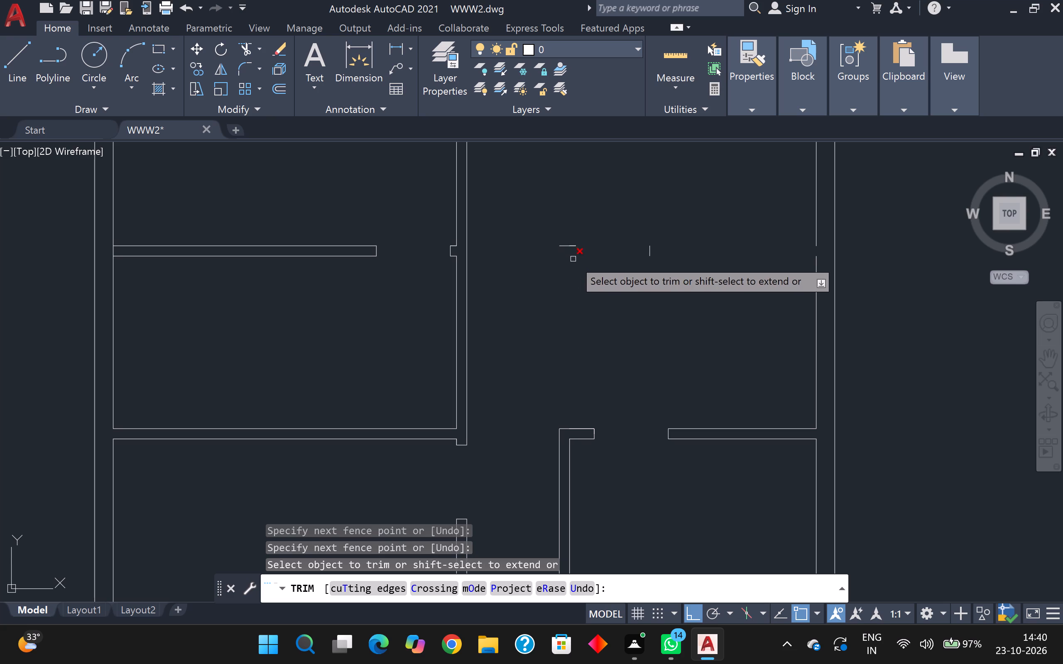
left_click(573, 259)
left_click_drag(569, 244, 575, 244)
left_click_drag(628, 238, 633, 242)
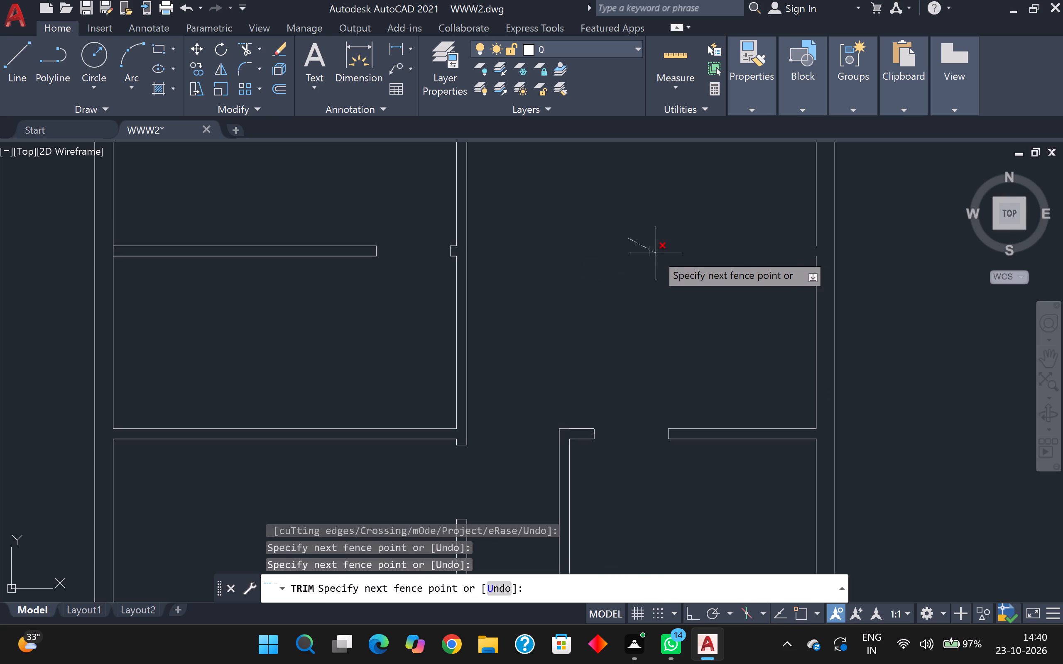
left_click(656, 254)
Trim away the piece of the right outer wall's inner face above the gap left by the removed cross wall.
scroll(658, 252, "down", 4)
scroll(679, 253, "up", 6)
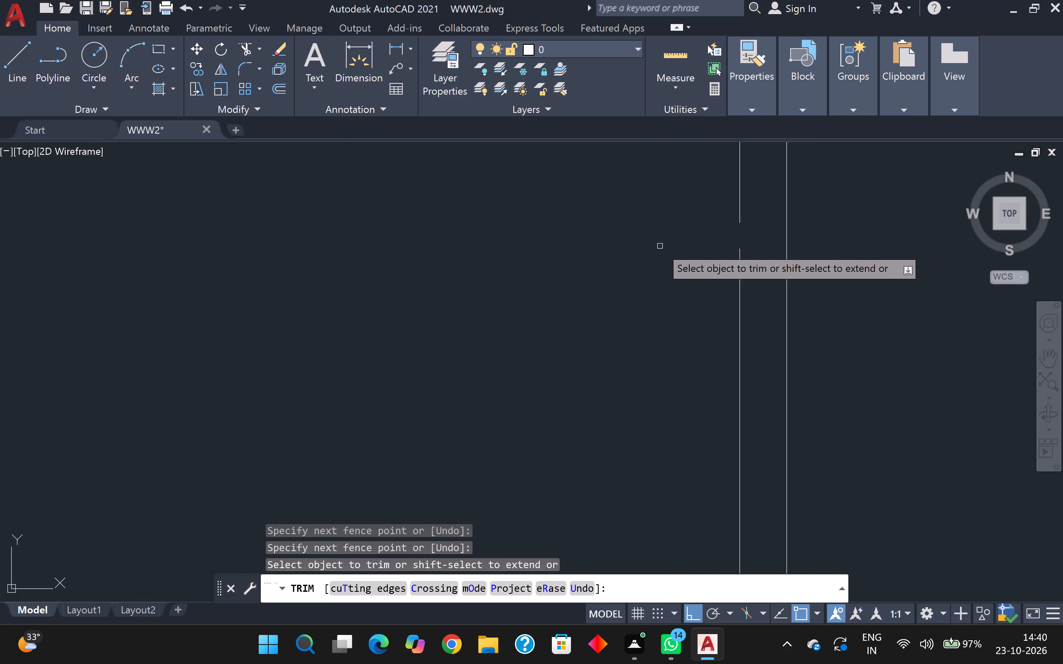
middle_click_drag(660, 246, 595, 289)
scroll(659, 246, "down", 1)
scroll(596, 290, "up", 1)
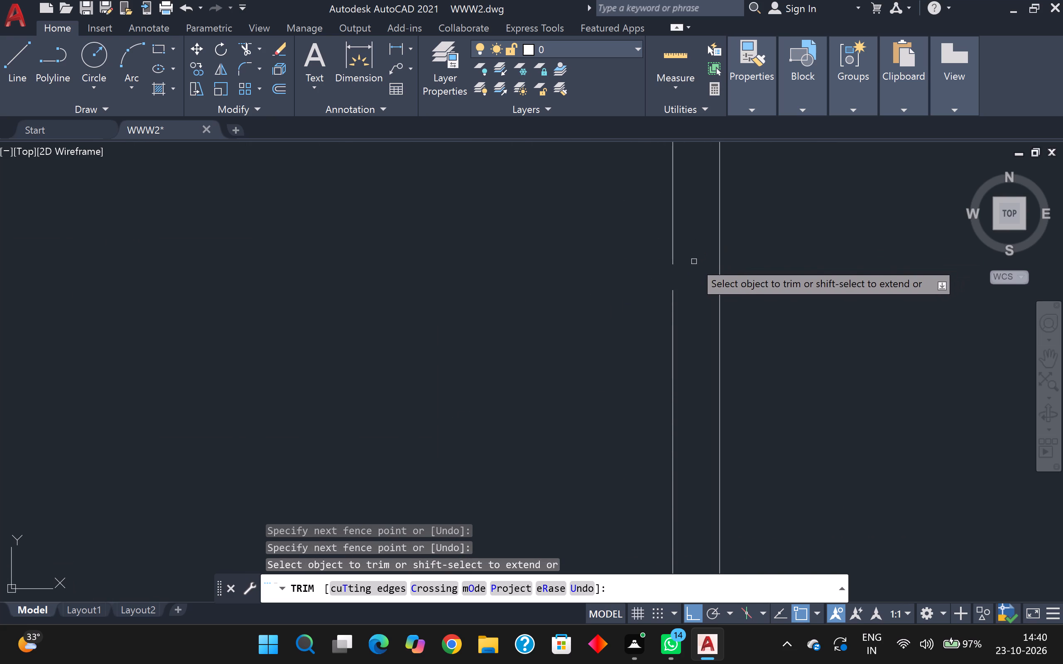
left_click(673, 250, "shift")
Trim the overrun of the right outer wall's inner face through the bottom wall at the plan's lower right corner.
scroll(671, 249, "down", 6, "shift")
scroll(711, 340, "up", 4)
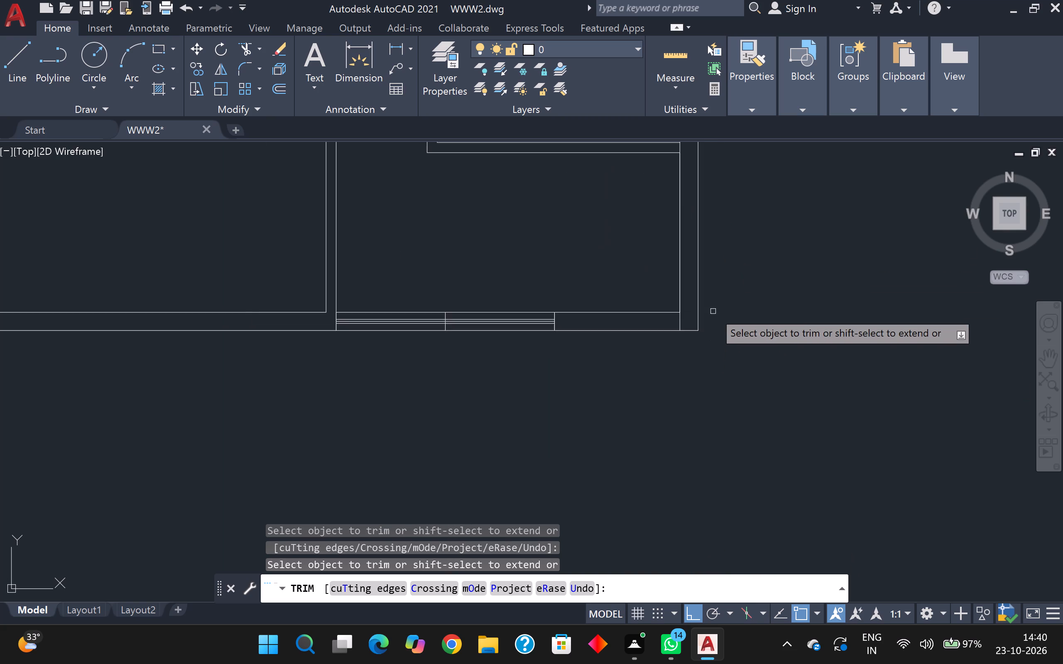
scroll(713, 310, "down", 2)
scroll(706, 329, "up", 6)
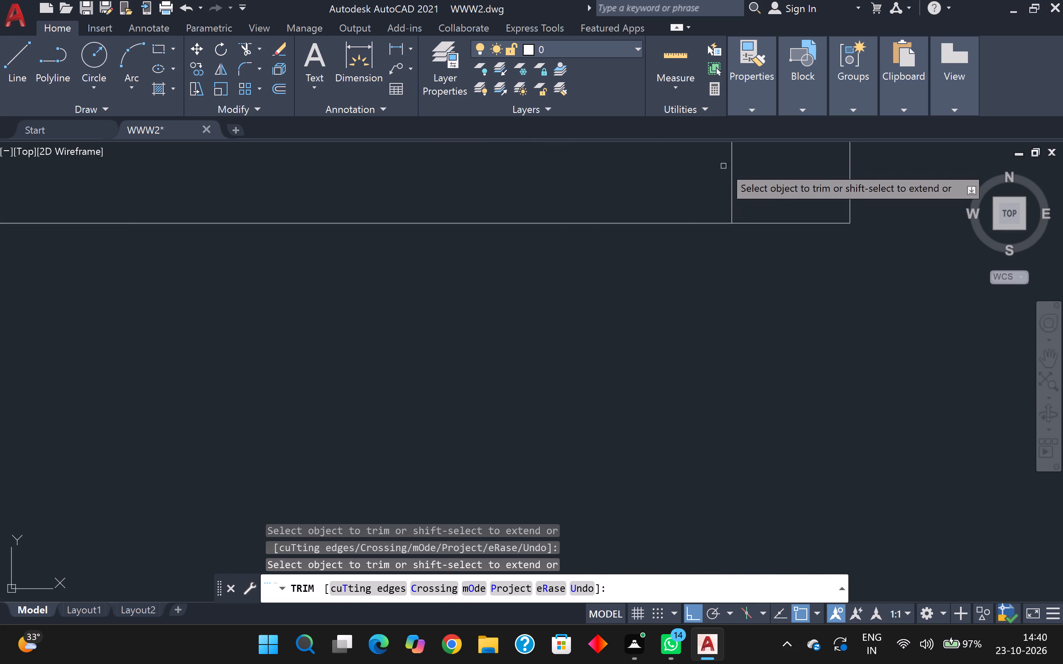
left_click(723, 167)
left_click(742, 171)
Extend the remaining inner face of the right outer wall upward to the small upper right rooms, closing the gap.
scroll(740, 171, "down", 2)
middle_click_drag(697, 291, 531, 613)
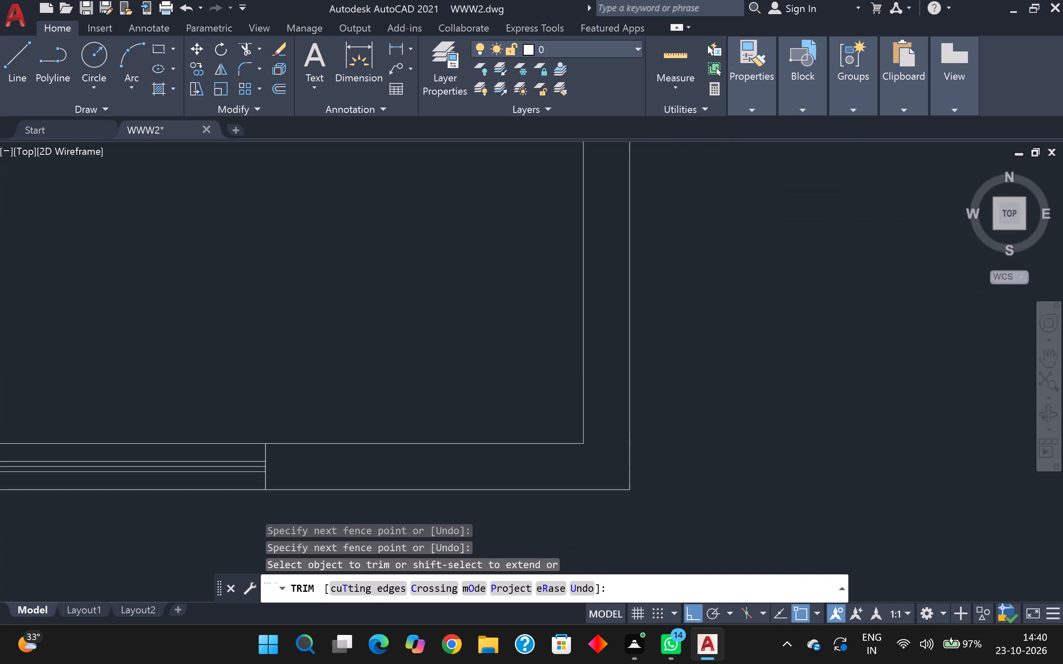
middle_click_drag(531, 613, 515, 646)
scroll(762, 334, "down", 3)
middle_click_drag(561, 298, 544, 383)
scroll(545, 382, "down", 1)
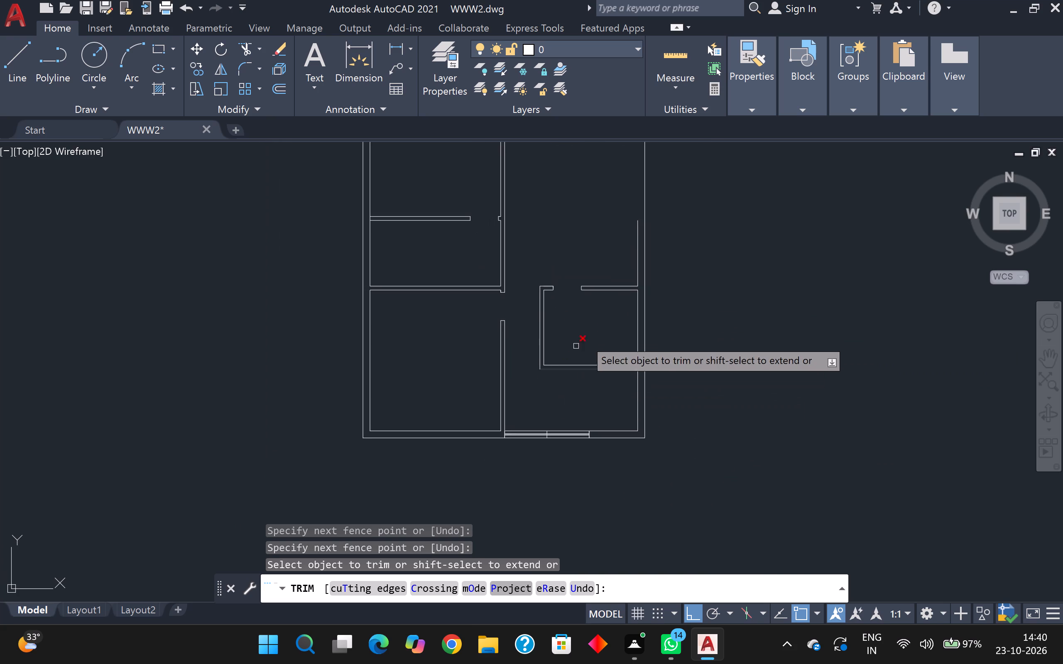
scroll(586, 333, "down", 2)
scroll(617, 281, "up", 3)
scroll(617, 281, "down", 2)
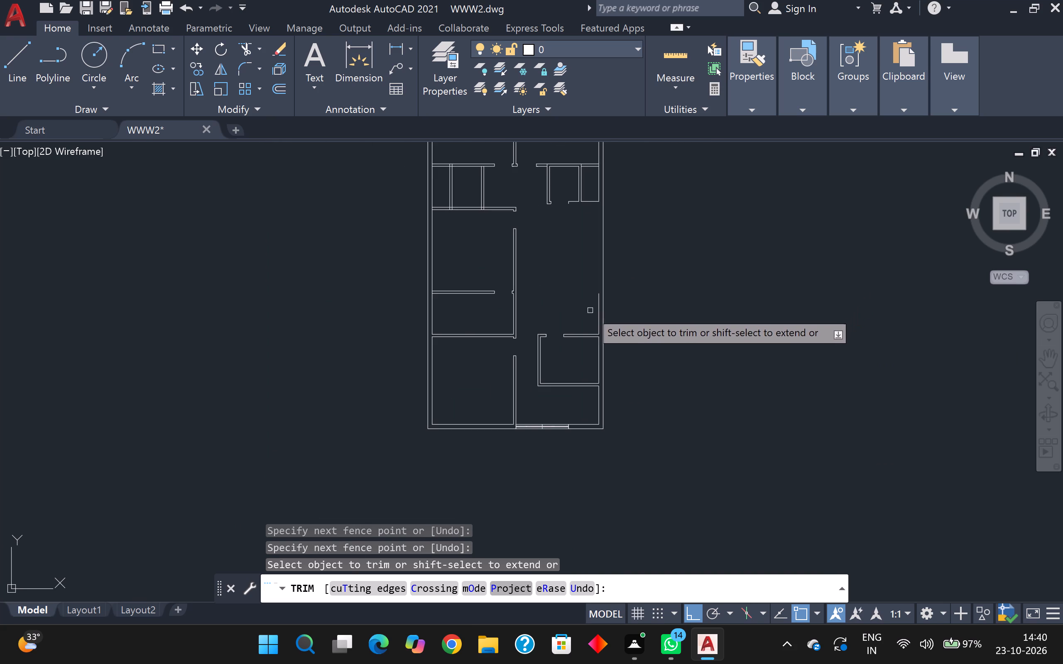
left_click(601, 312, "shift")
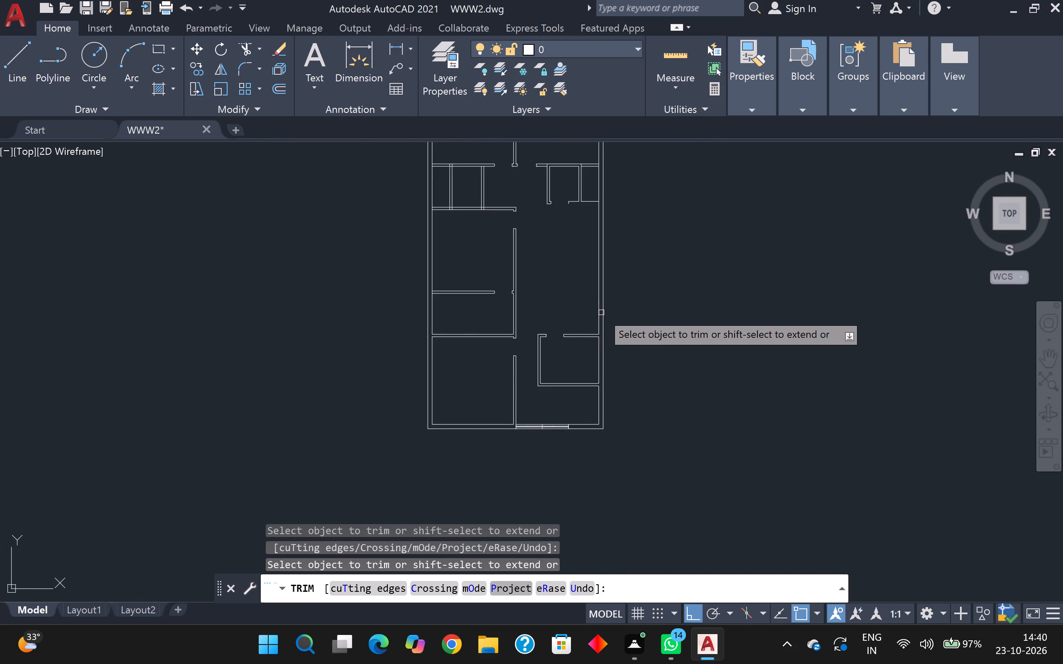
Look over the whole floor plan's walls and door openings for unfinished or missing lines.
scroll(610, 263, "down", 2)
scroll(617, 253, "up", 4)
middle_click_drag(615, 249, 620, 304)
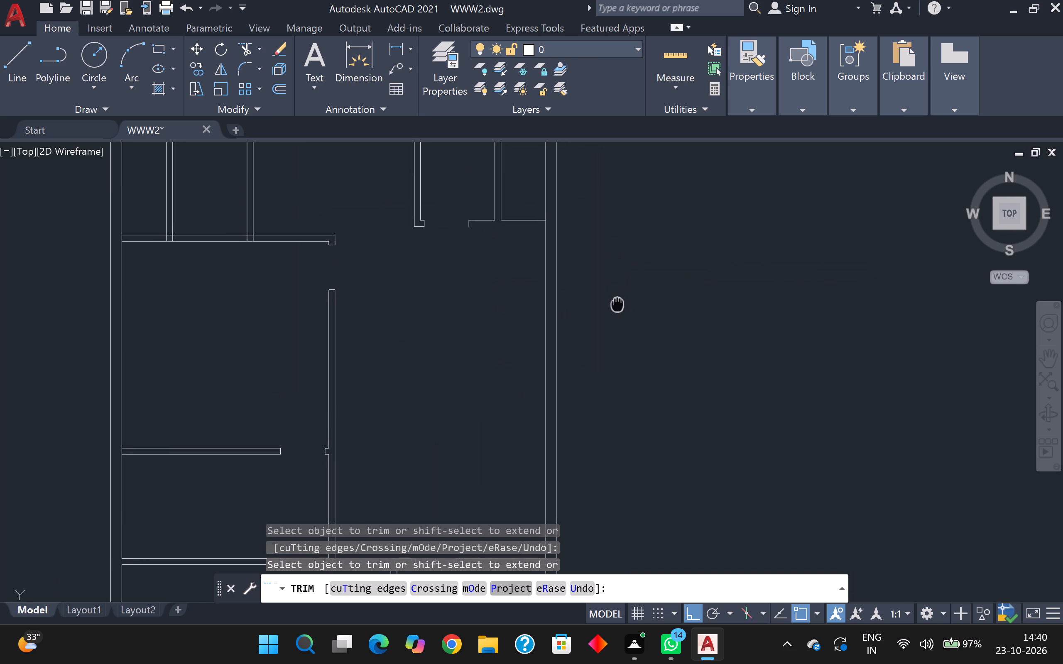
middle_click_drag(620, 304, 613, 342)
scroll(625, 270, "down", 1)
scroll(603, 314, "up", 2)
scroll(602, 313, "down", 3)
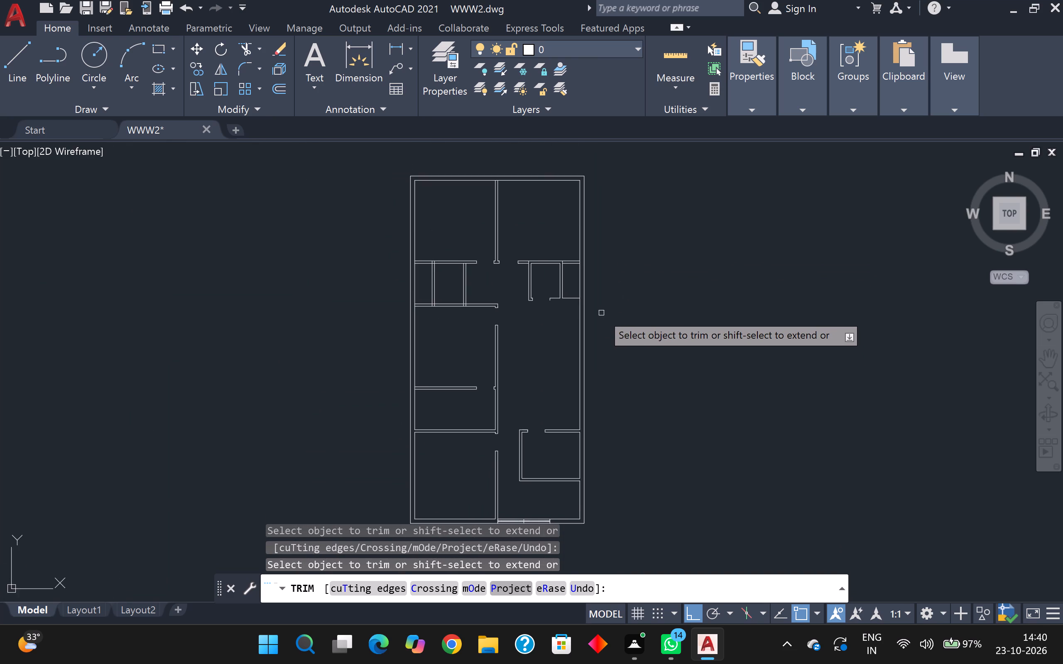
Offset both bottom wall lines of the two small upper right rooms downward by 5 inches.
scroll(583, 301, "up", 3)
scroll(527, 294, "up", 3)
scroll(521, 291, "down", 1)
scroll(477, 293, "up", 1)
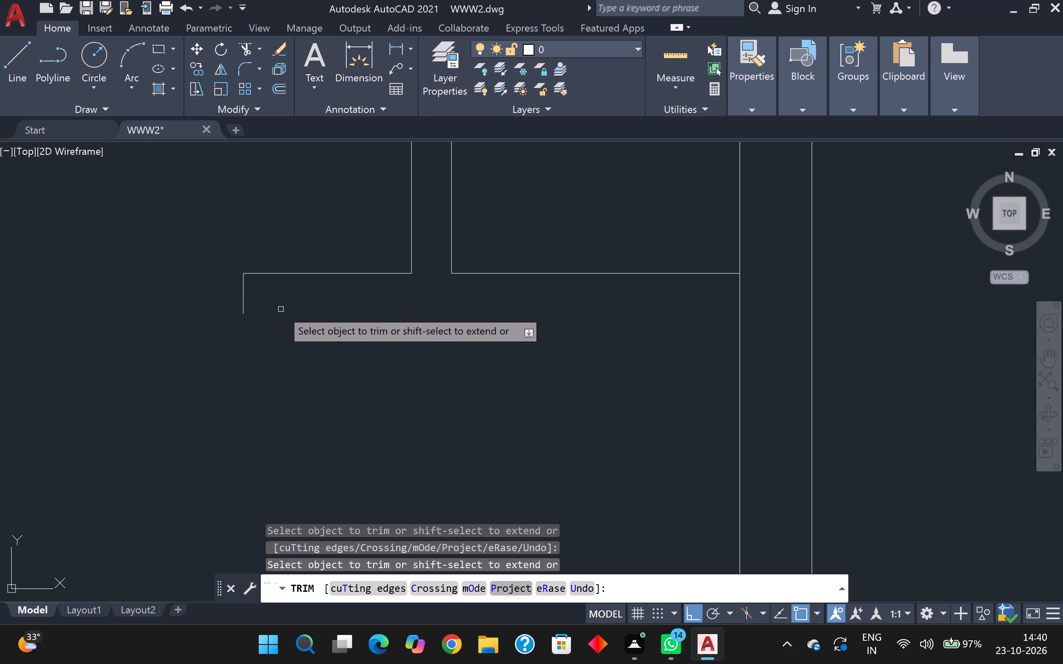
scroll(306, 301, "down", 3)
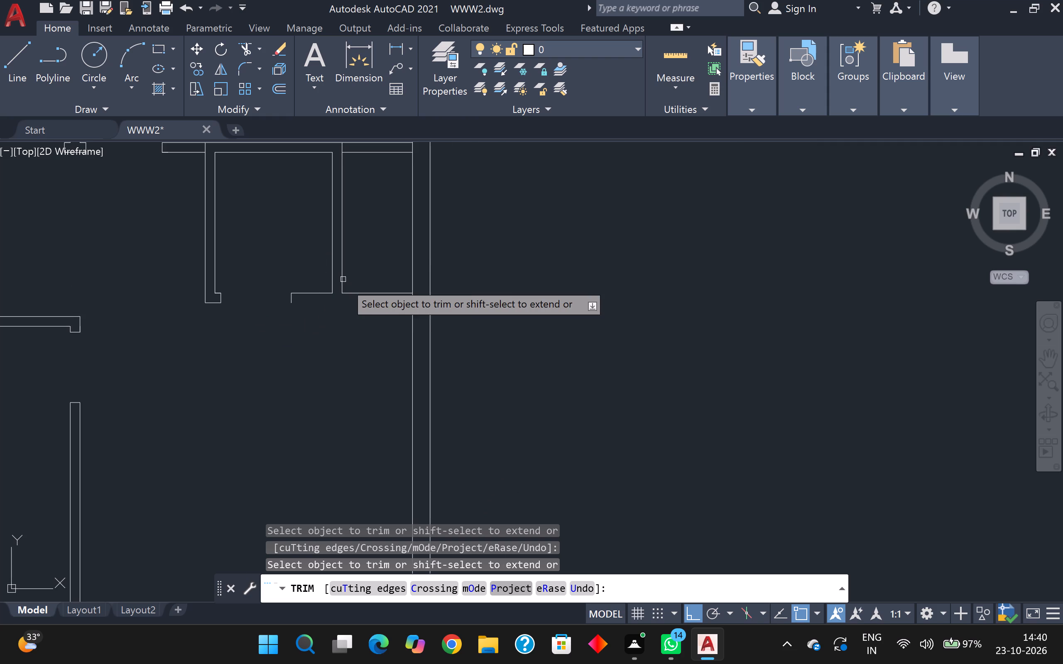
key("Escape")
key("o")
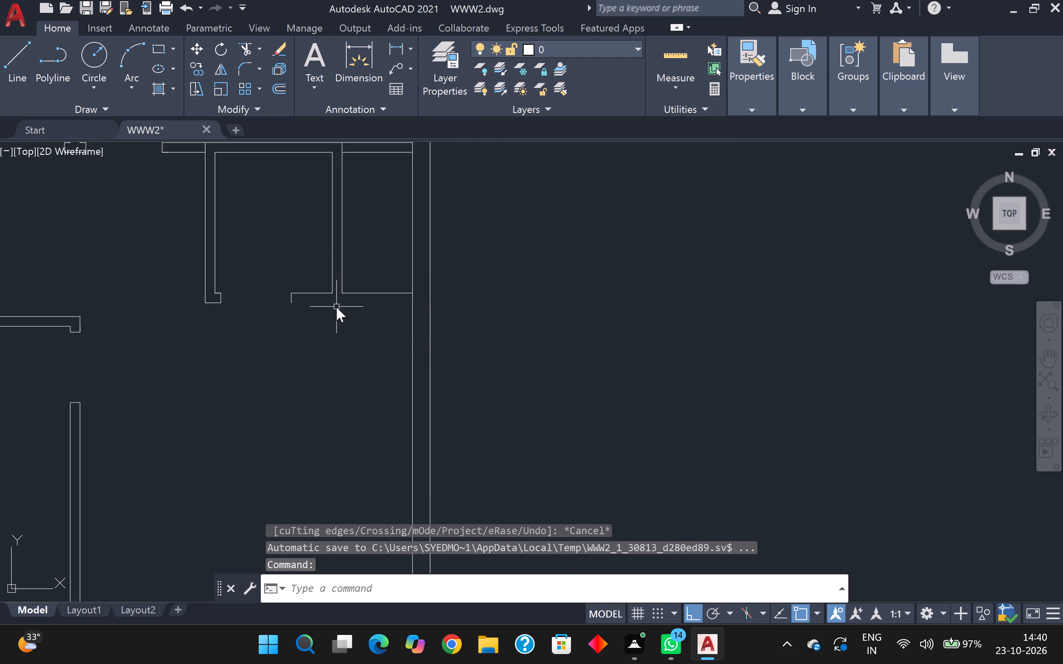
key("Return")
key("Return")
left_click(361, 294)
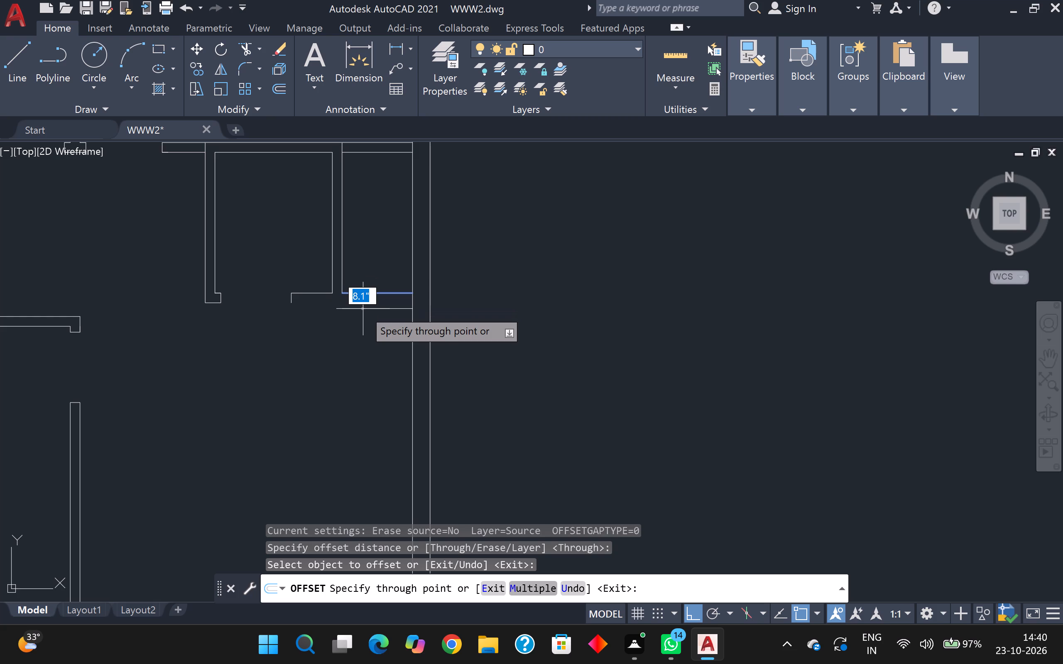
key("5")
key("Return")
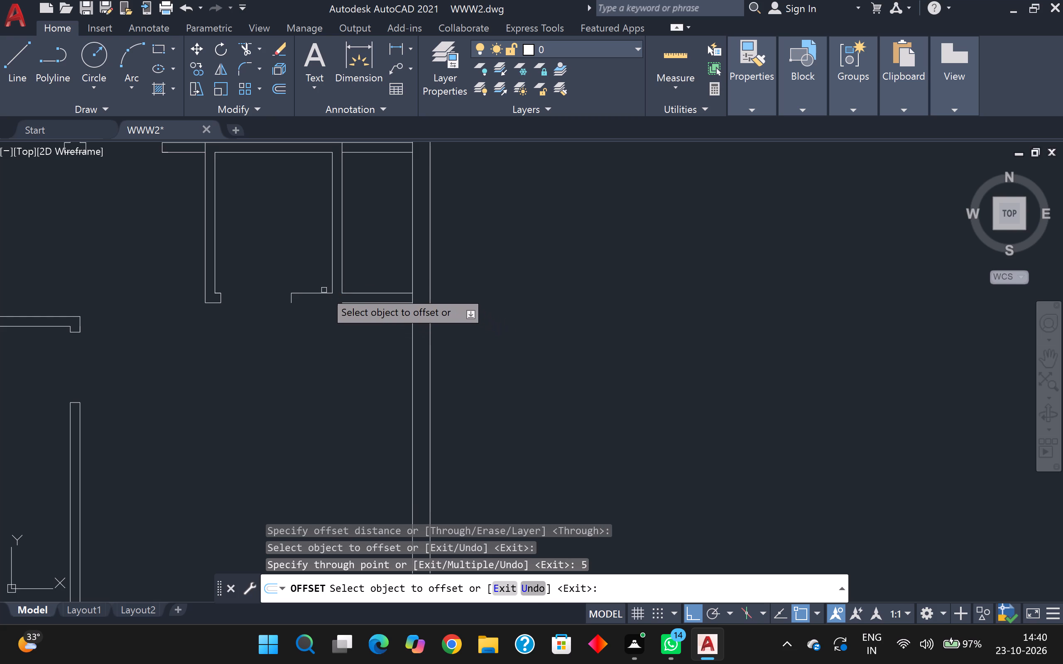
left_click(324, 293)
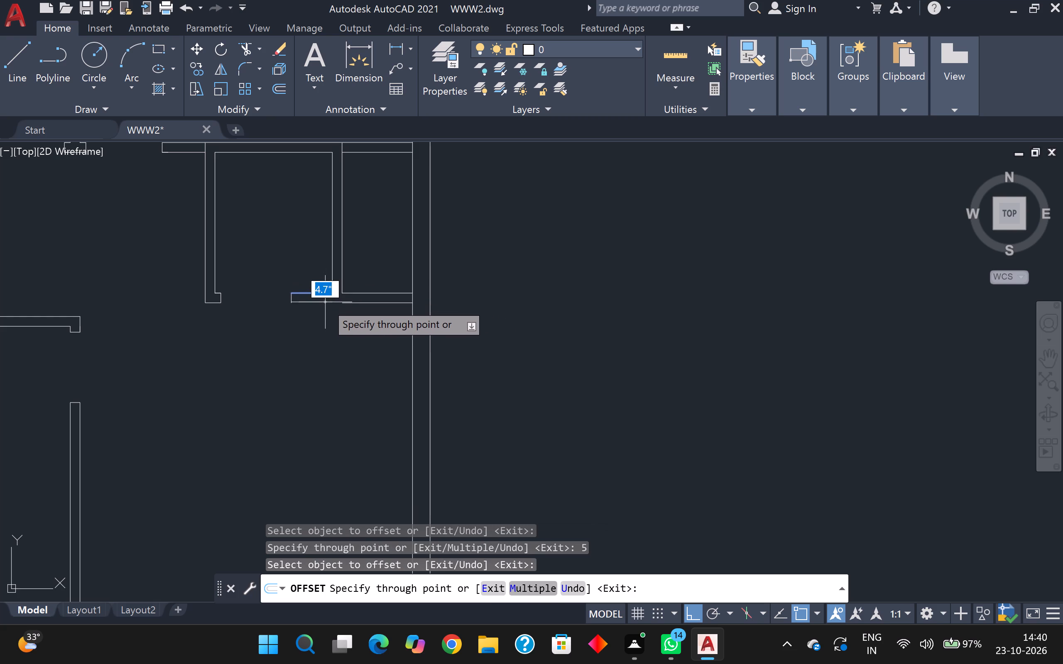
key("5")
key("Return")
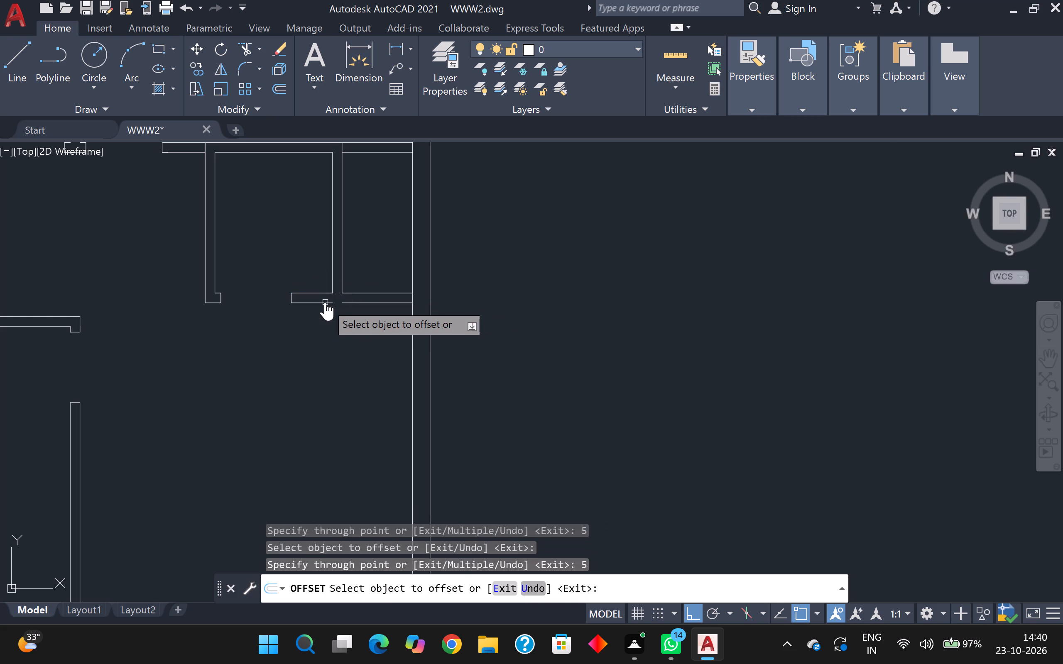
Extend the offset lower wall face beside the door opening across the gap below the partition using Trim.
scroll(325, 302, "up", 4)
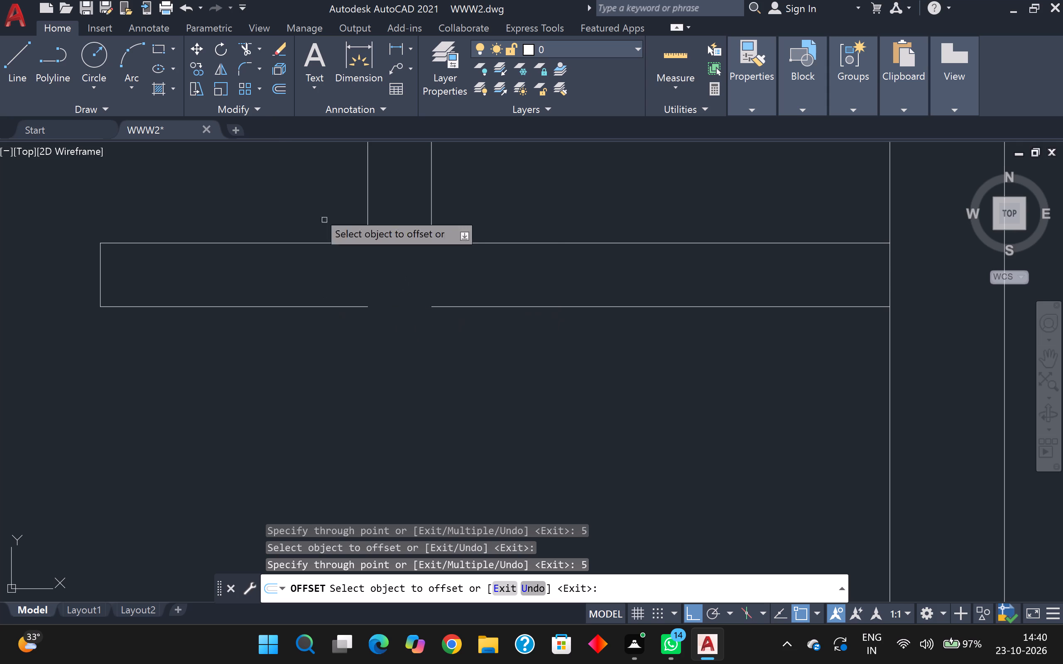
left_click(246, 51)
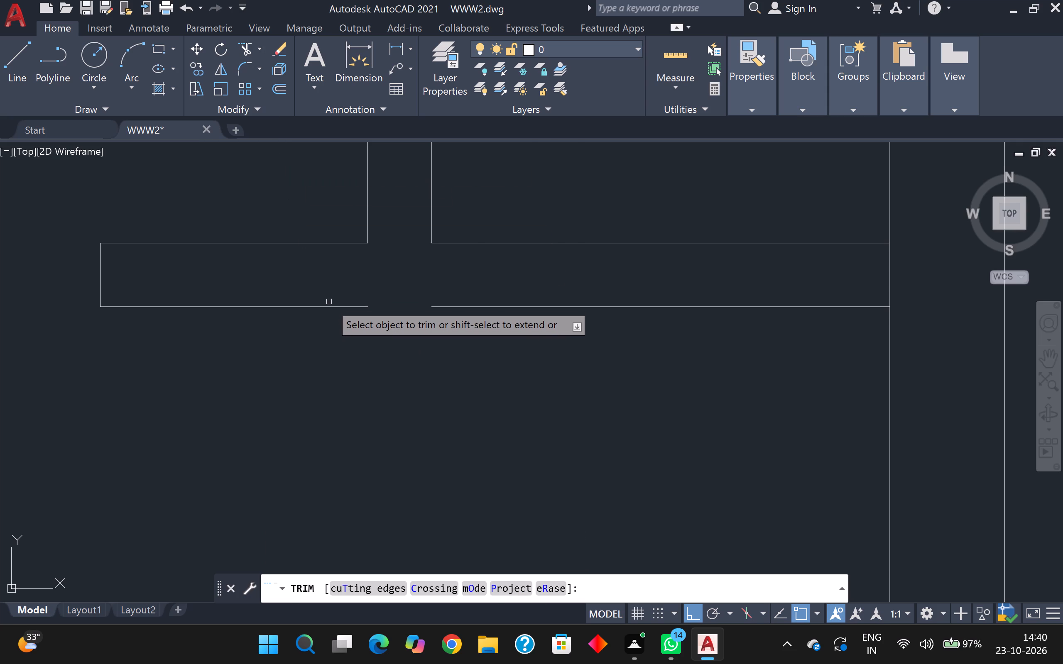
left_click(330, 306, "shift")
scroll(331, 306, "down", 5)
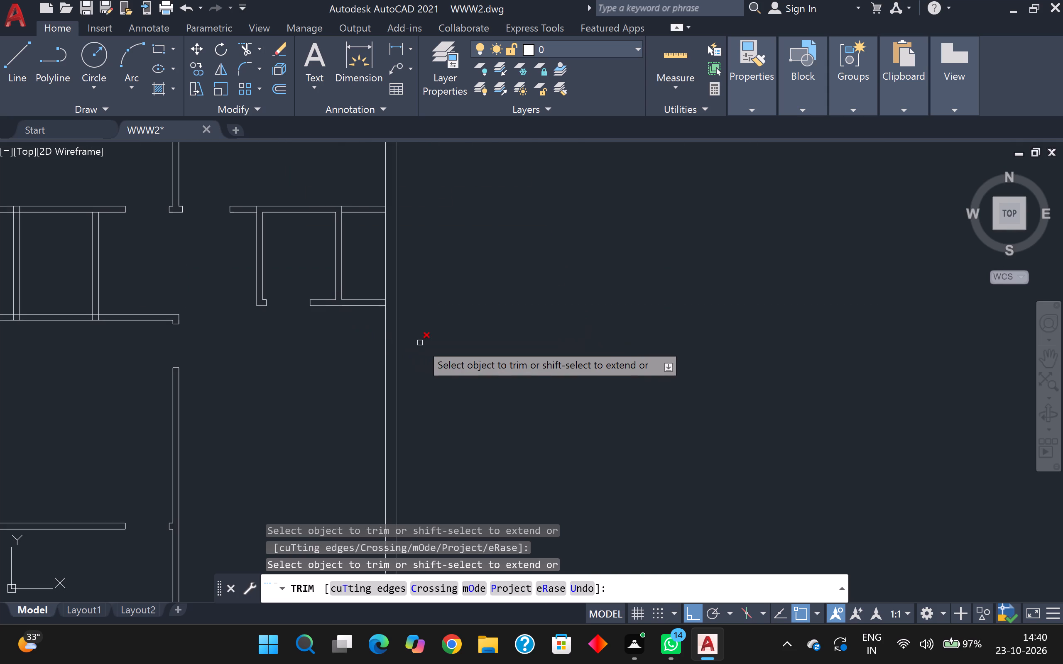
scroll(416, 344, "down", 3)
middle_click_drag(426, 343, 517, 286)
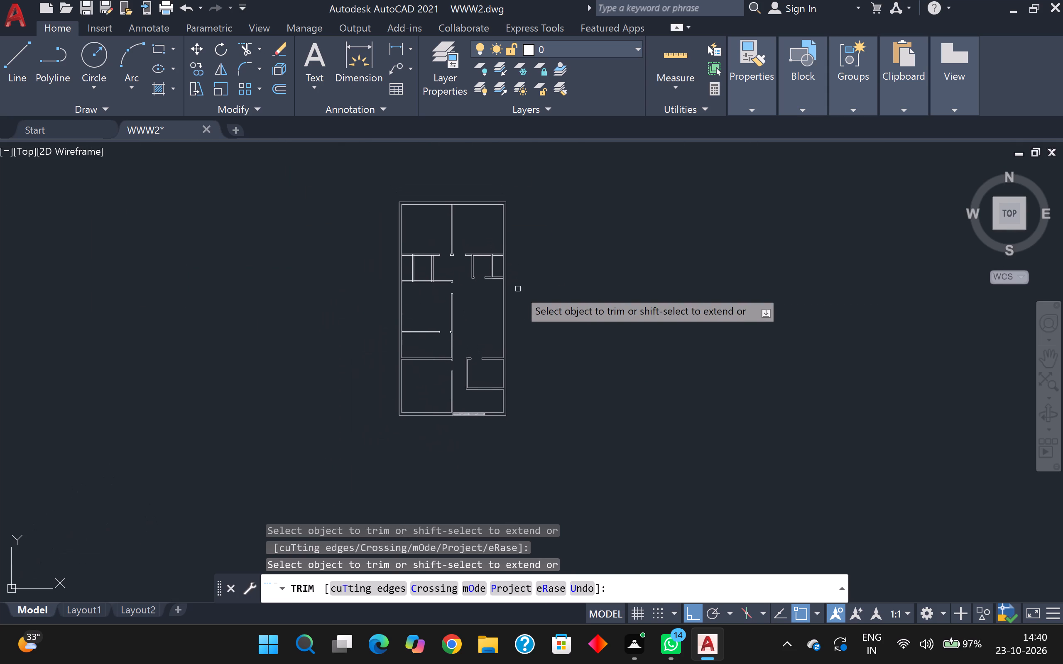
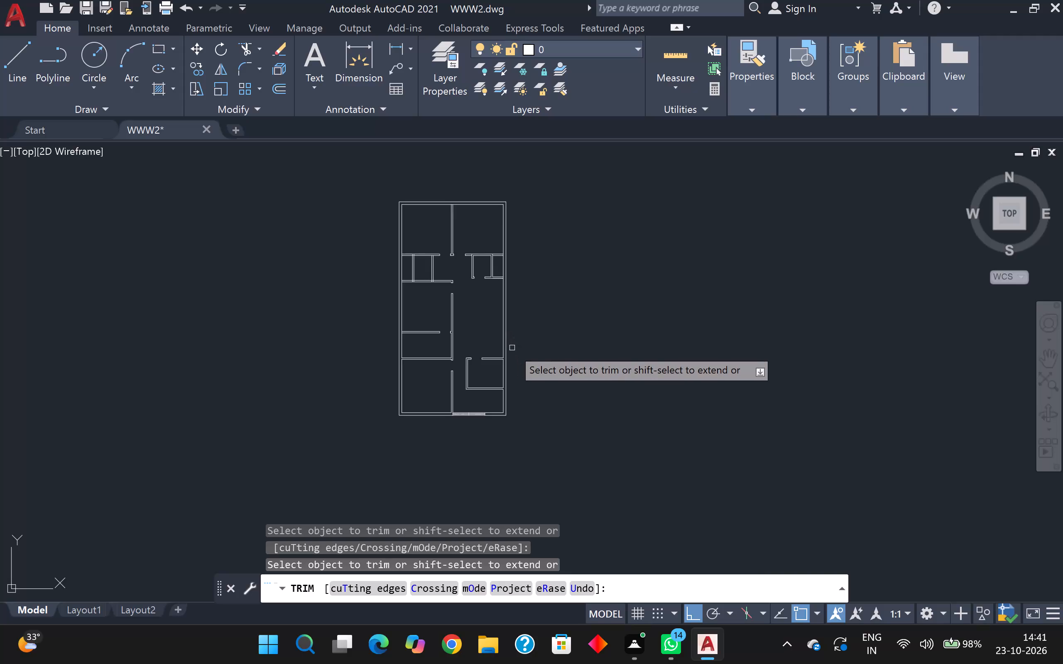
Look over the floor plan's walls, partitions and door openings from the lower rooms up to the small upper rooms.
scroll(502, 405, "up", 3)
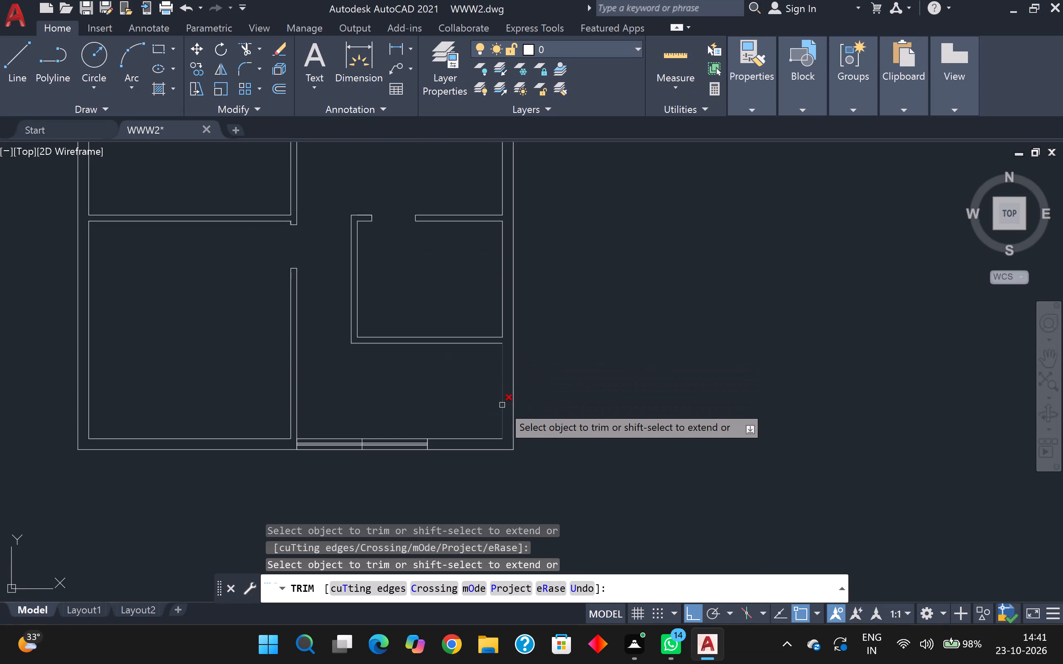
scroll(504, 405, "down", 3)
middle_click_drag(581, 328, 647, 303)
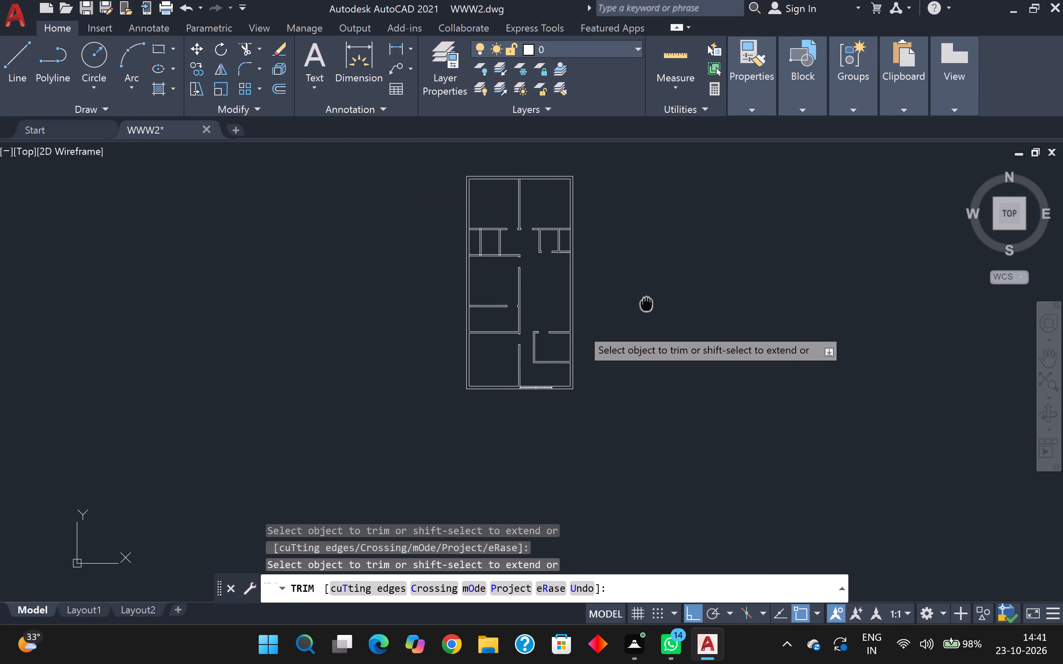
middle_click_drag(647, 303, 647, 303)
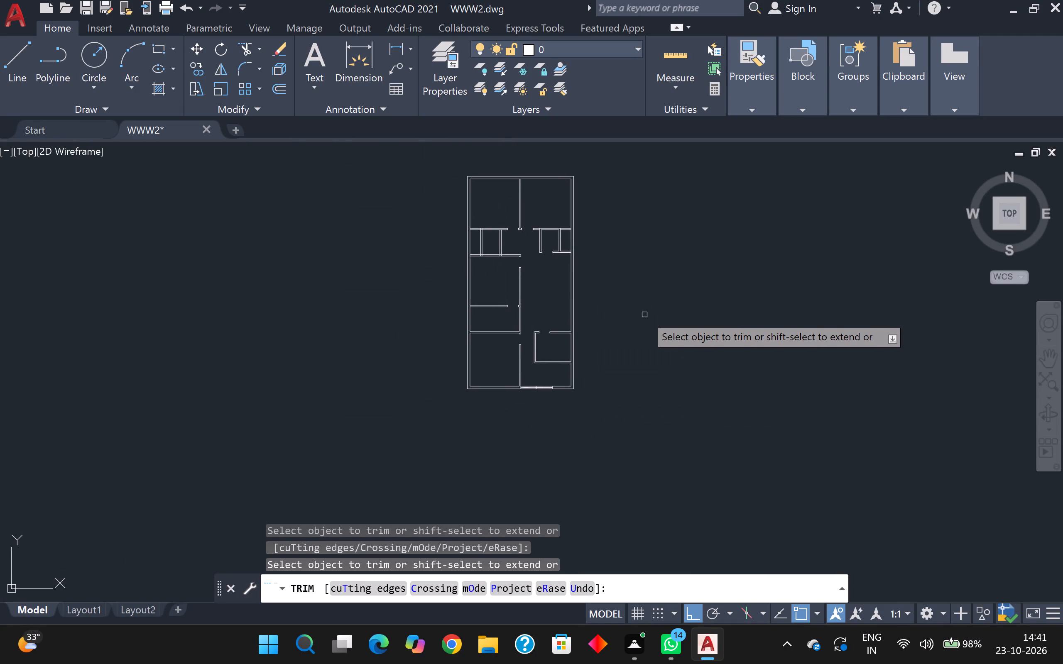
scroll(637, 319, "up", 2)
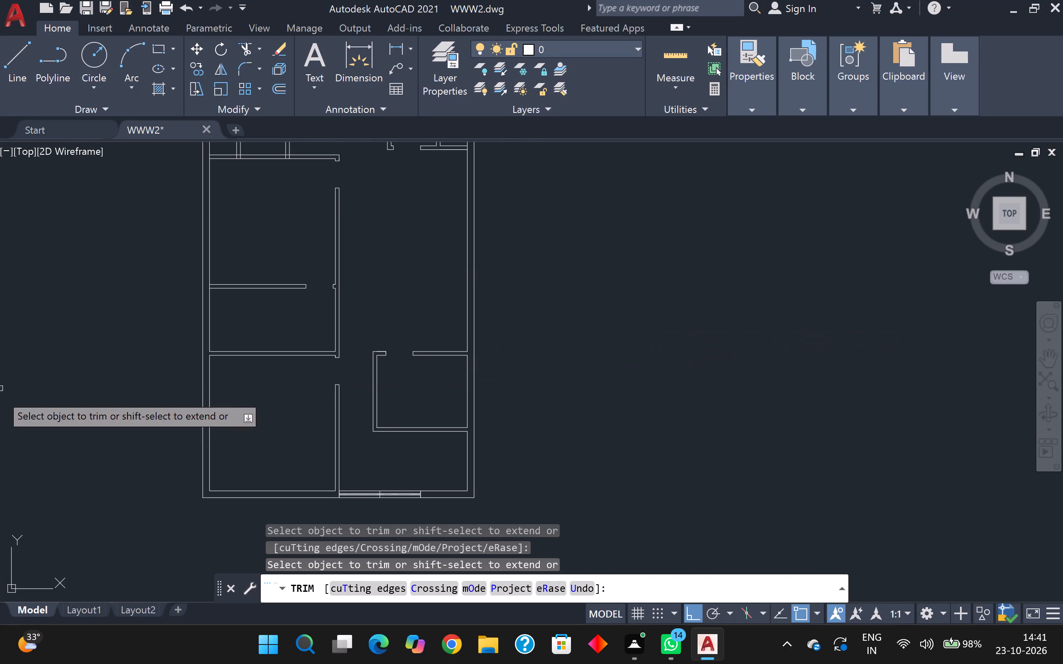
scroll(263, 391, "up", 1)
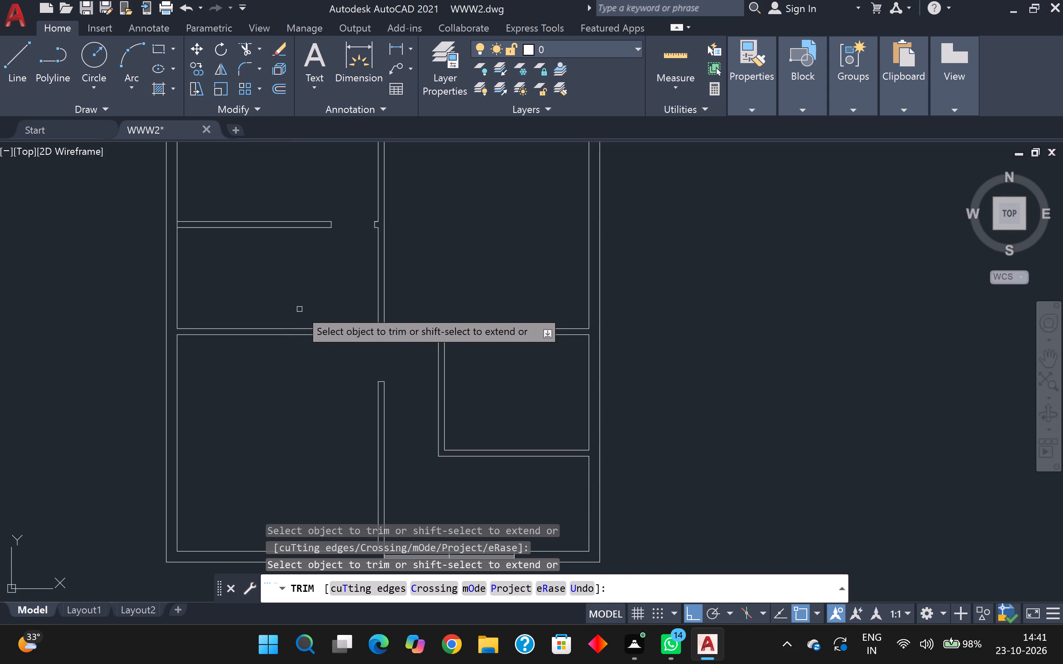
scroll(300, 309, "down", 2)
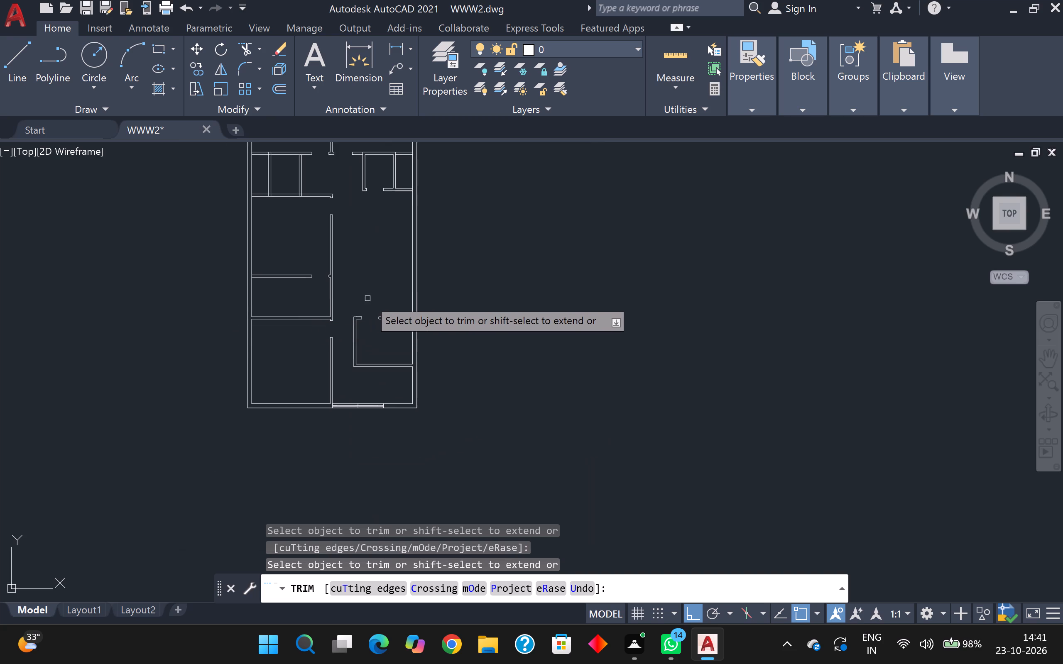
scroll(371, 299, "down", 1)
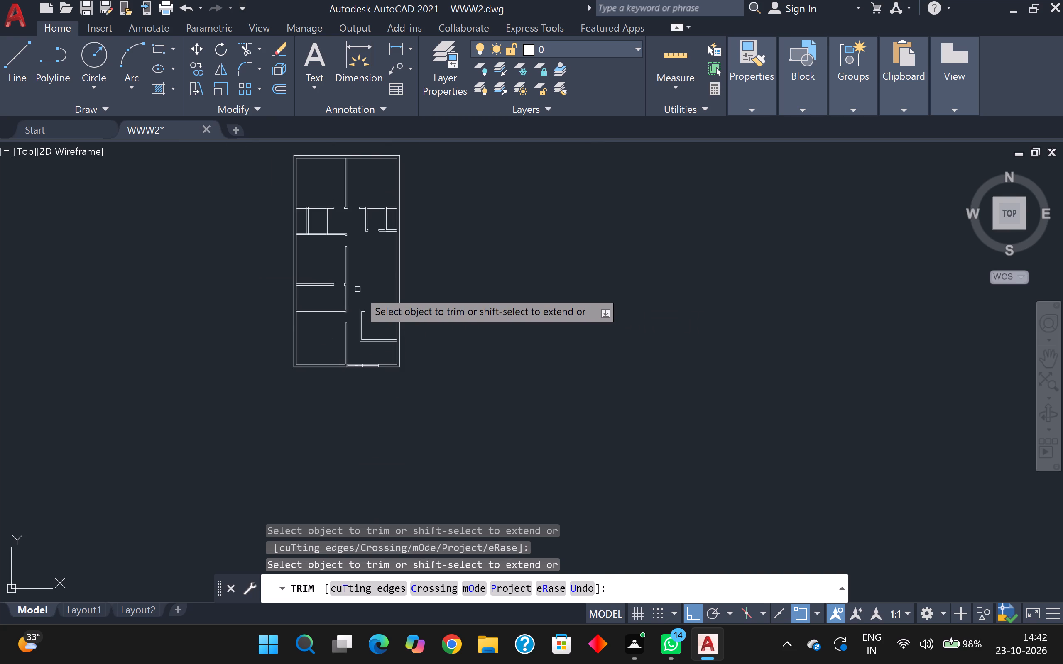
Leave Trim and find a furnished reference plan elsewhere in the drawing with a bedroom furniture set to reuse.
scroll(267, 272, "down", 7)
scroll(304, 314, "down", 3)
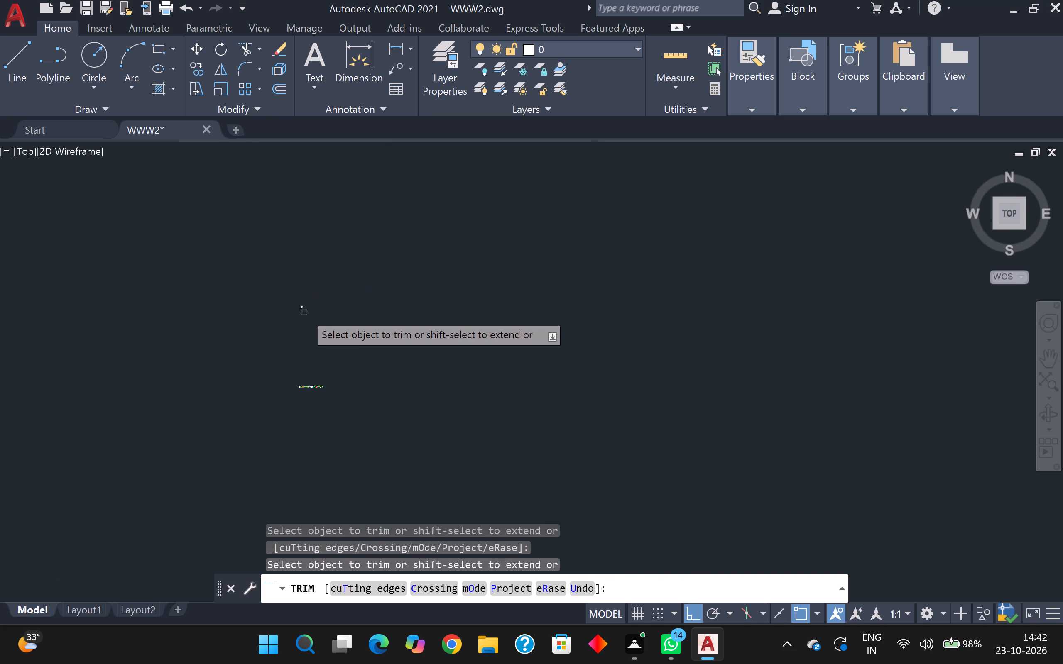
scroll(304, 312, "down", 5)
scroll(344, 403, "up", 4)
scroll(247, 395, "up", 1)
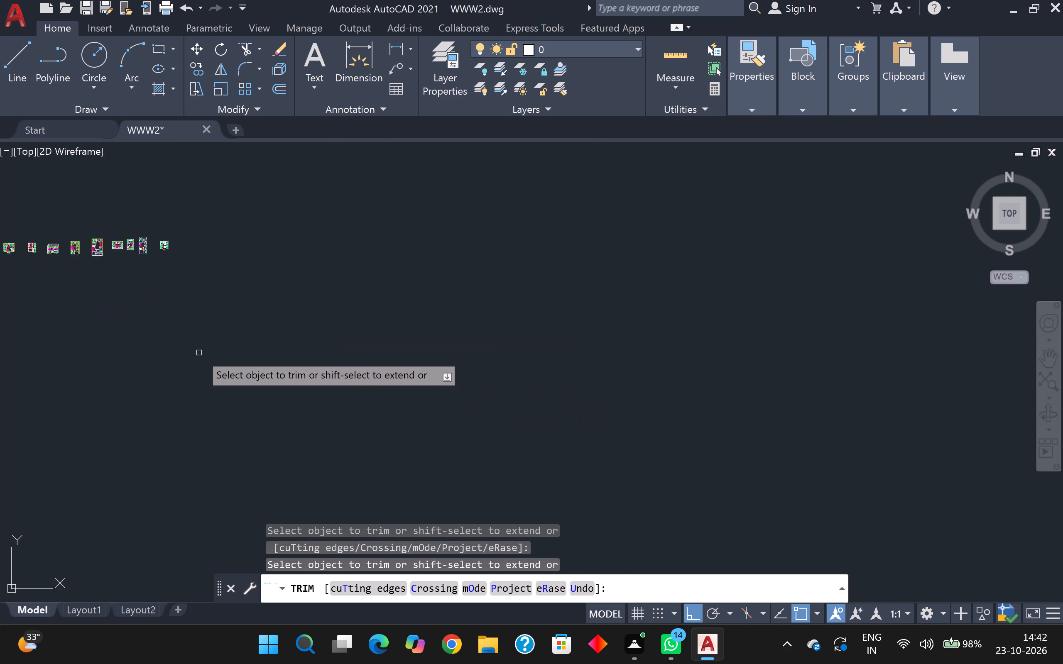
middle_click_drag(199, 352, 365, 387)
scroll(254, 280, "up", 3)
scroll(480, 294, "up", 5)
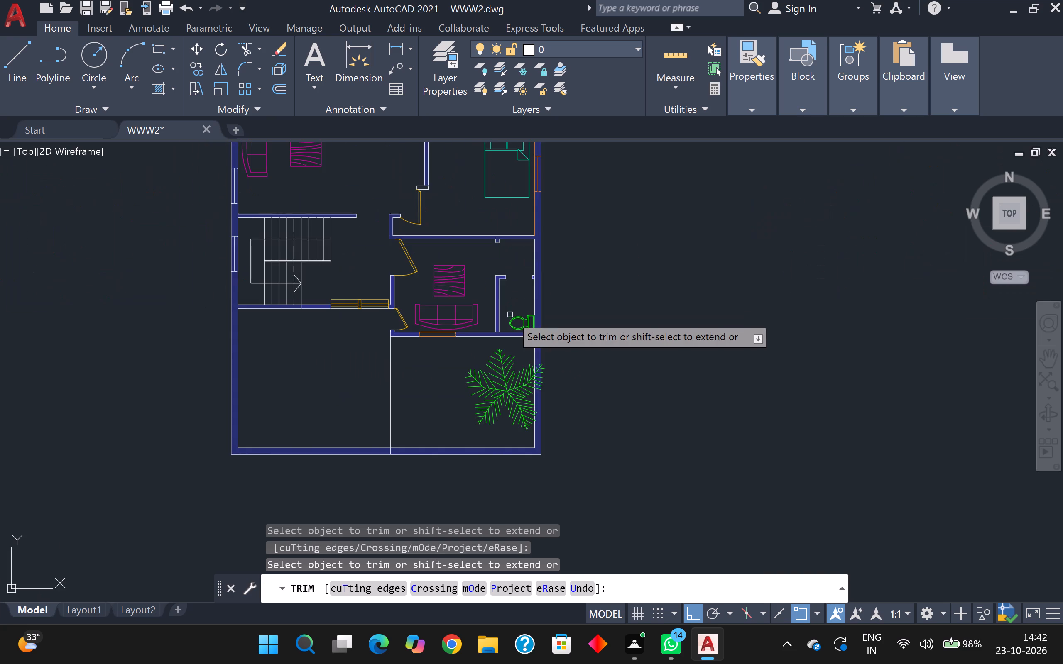
scroll(560, 310, "down", 3)
middle_click_drag(637, 315, 243, 374)
scroll(547, 323, "up", 1)
scroll(279, 319, "up", 3)
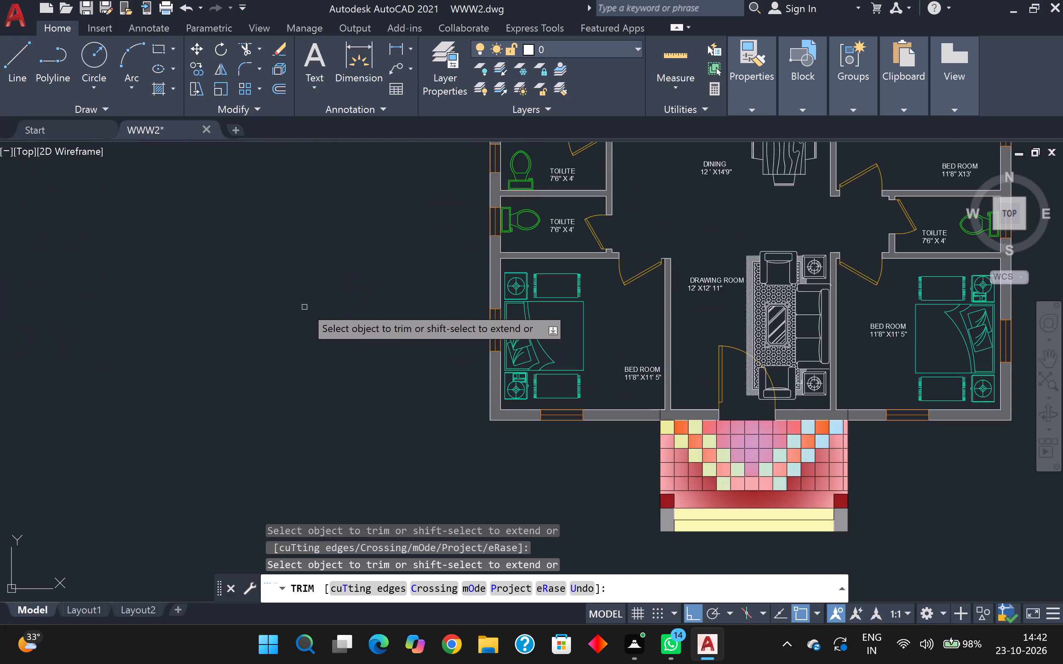
scroll(337, 295, "down", 2)
middle_click_drag(322, 290, 174, 320)
scroll(280, 343, "up", 3)
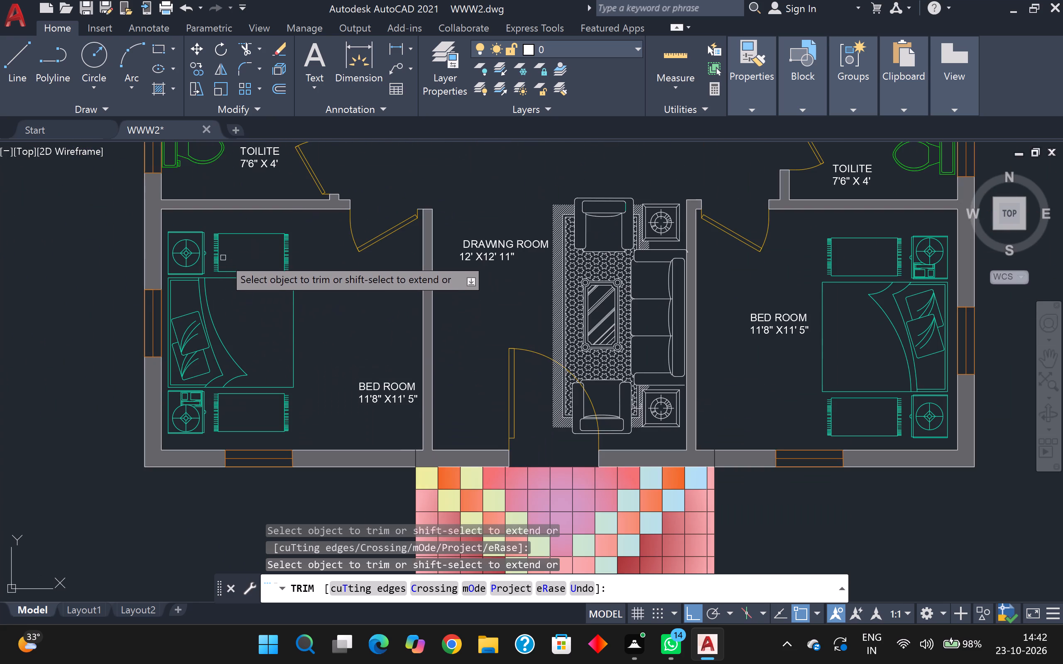
key("Escape")
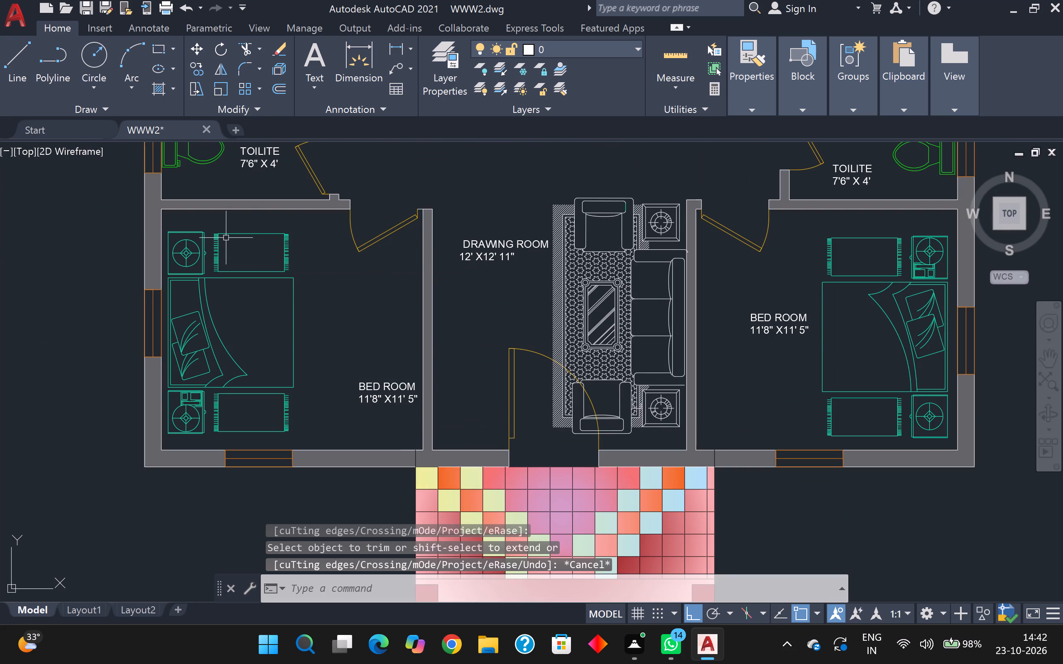
Copy the bed set from the reference plan's lower left bedroom into the new plan's middle left room along the outer wall, with Ortho off.
left_click(229, 235)
key("c")
key("o")
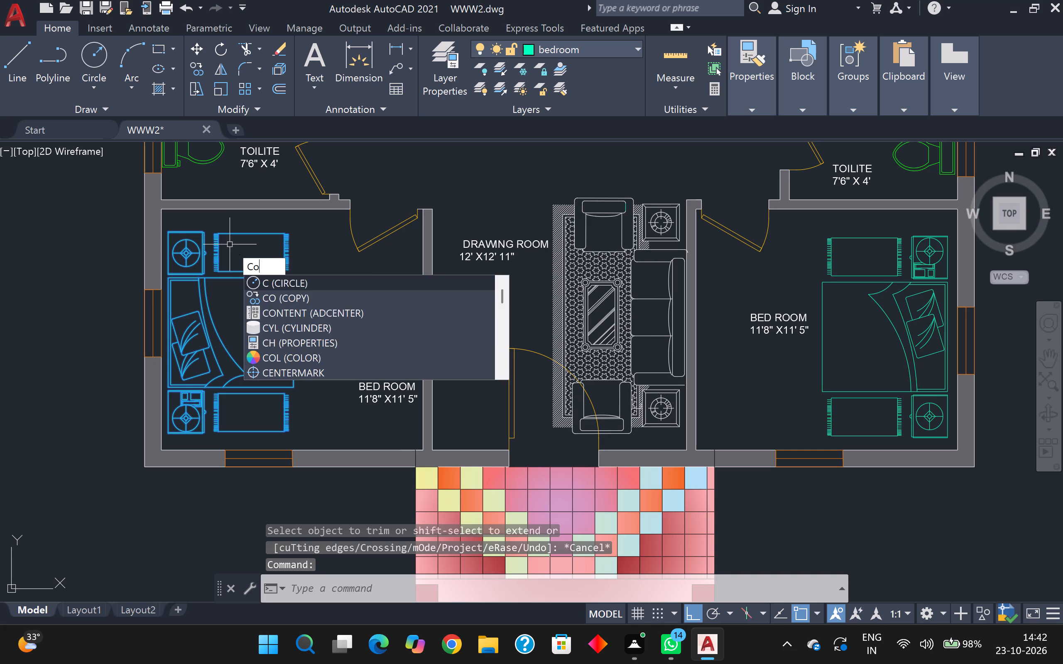
key("Return")
left_click(230, 245)
scroll(234, 239, "up", 1)
scroll(234, 239, "down", 6)
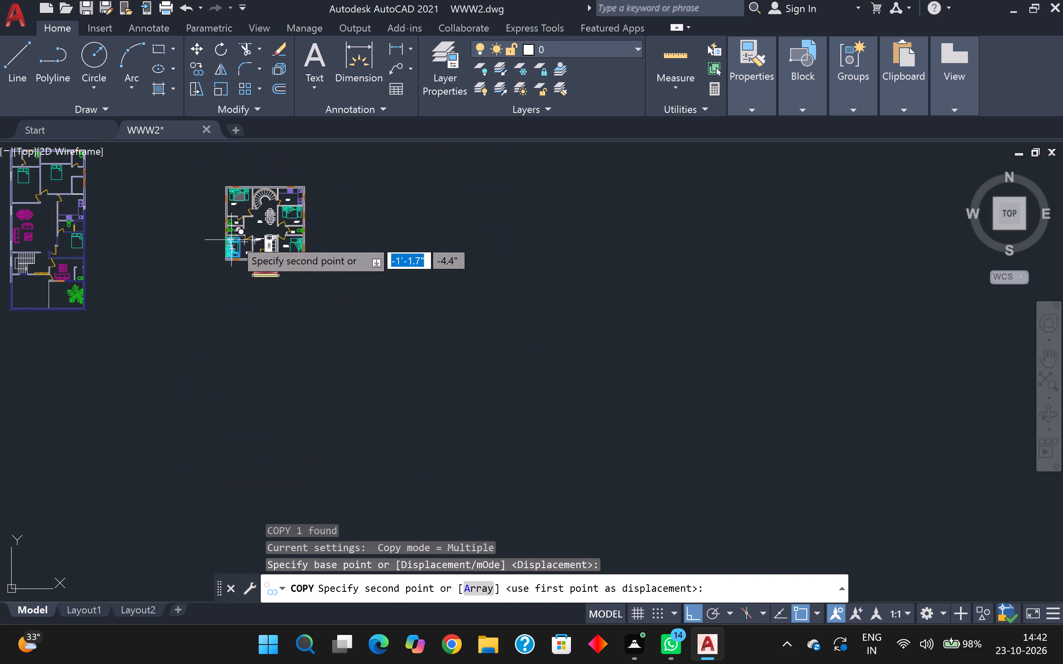
middle_click_drag(234, 239, 247, 386)
scroll(247, 384, "down", 1)
scroll(308, 254, "down", 1)
middle_click_drag(322, 273, 339, 495)
scroll(335, 363, "down", 2)
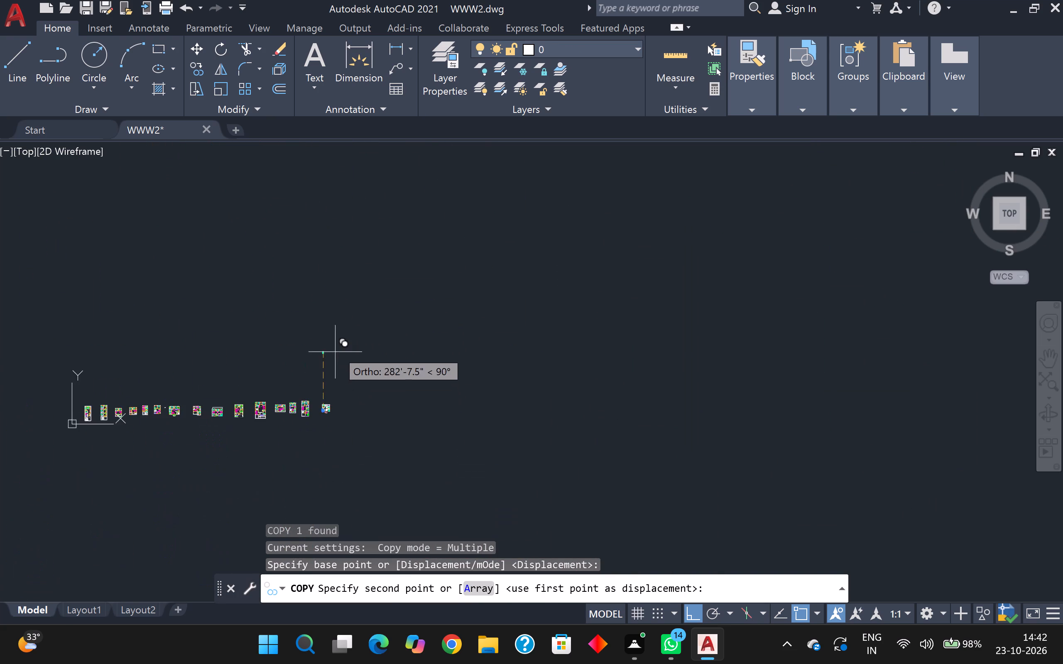
scroll(337, 346, "down", 3)
middle_click_drag(346, 262, 334, 465)
scroll(259, 250, "up", 3)
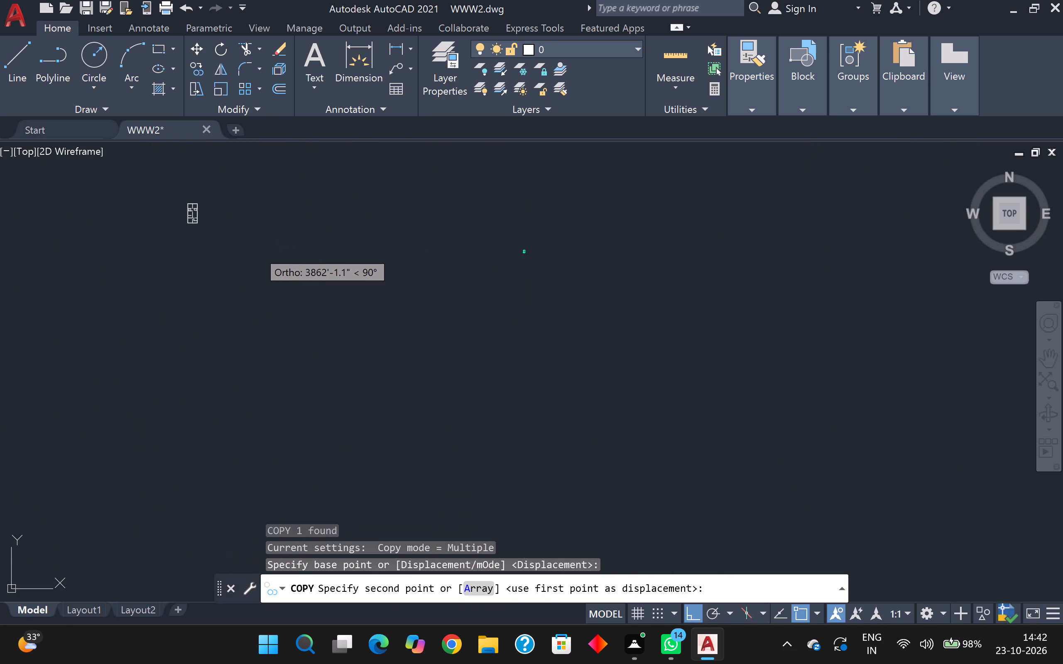
key("F8")
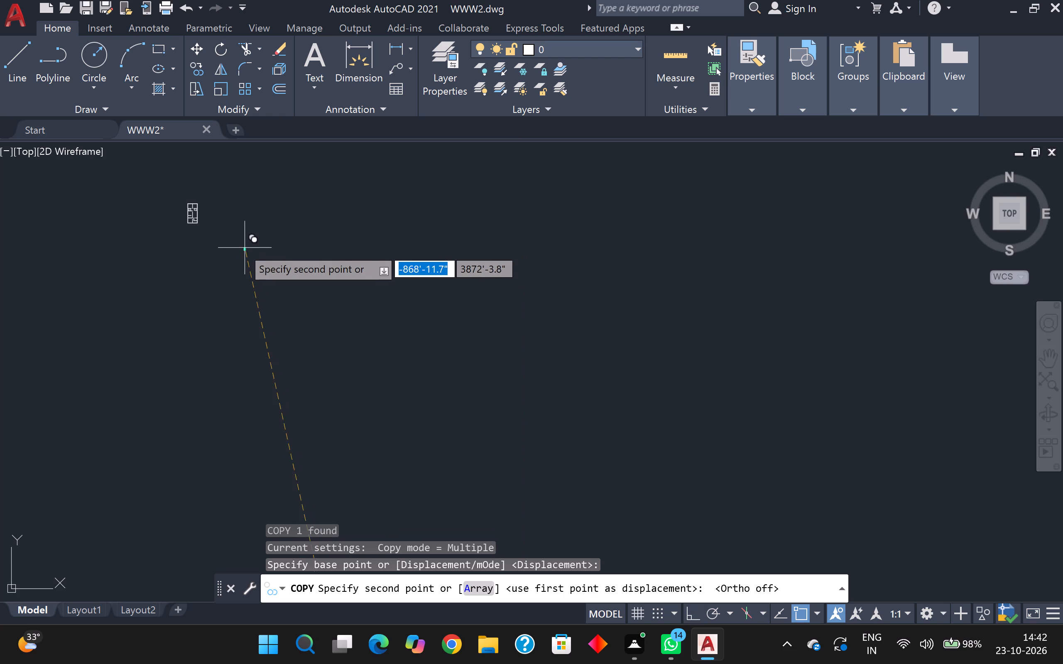
scroll(233, 250, "up", 2)
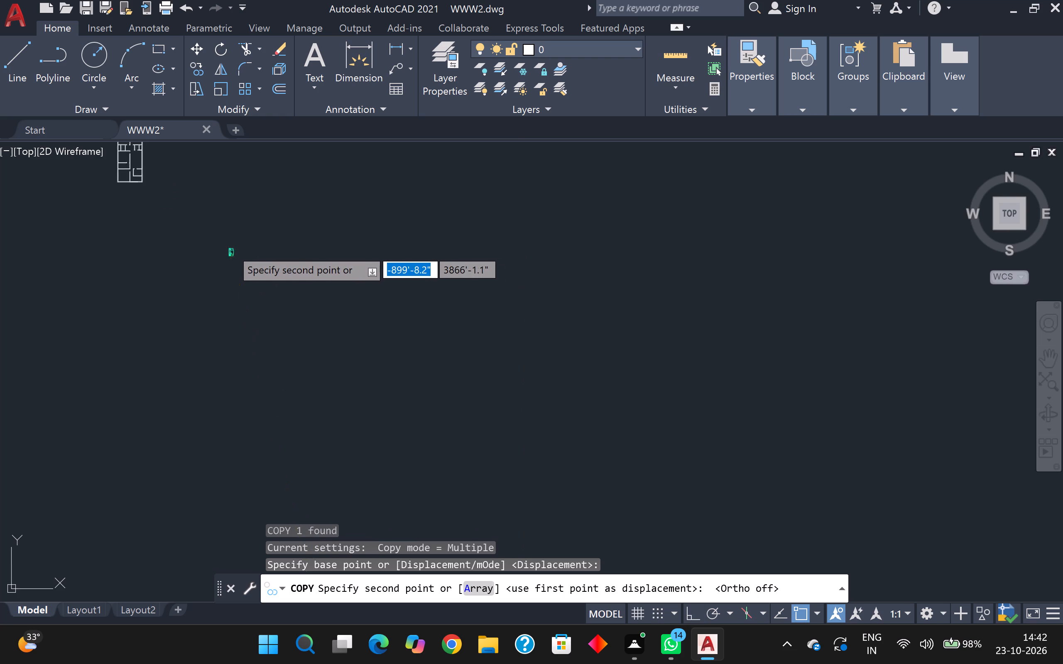
scroll(230, 248, "up", 2)
scroll(226, 237, "down", 5)
scroll(213, 235, "up", 3)
middle_click_drag(208, 230, 475, 552)
scroll(224, 237, "up", 1)
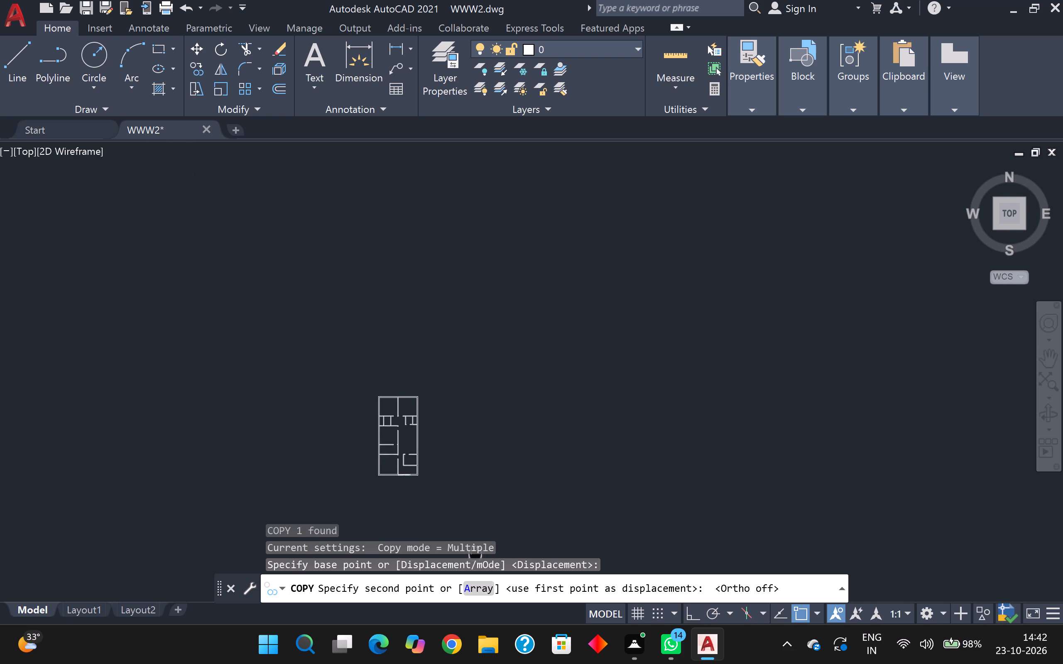
middle_click_drag(475, 552, 471, 550)
scroll(392, 442, "up", 3)
scroll(371, 412, "up", 3)
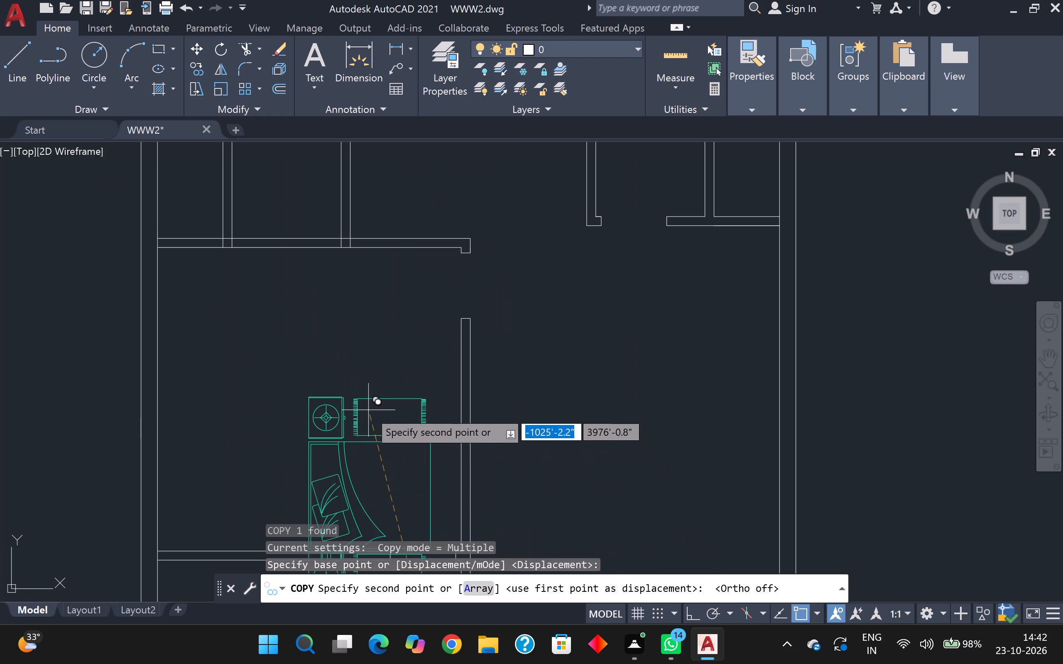
scroll(306, 324, "up", 1)
scroll(286, 309, "down", 1)
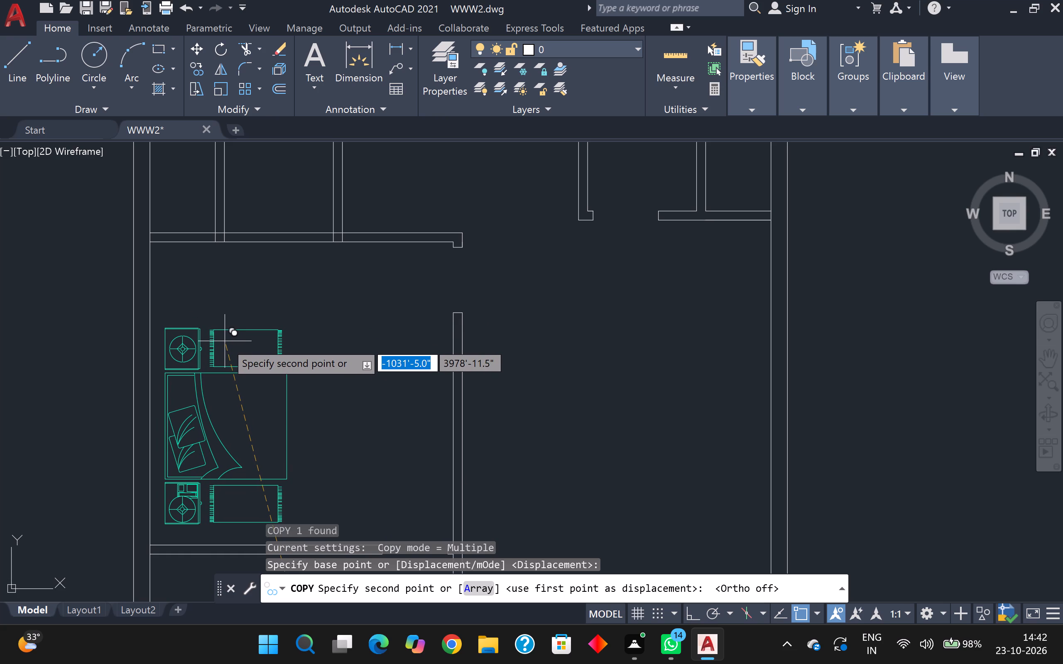
left_click(225, 341)
Place a second copy of the bed set in the new plan's upper left room, beside the left outer wall.
scroll(225, 341, "down", 3)
scroll(248, 332, "up", 1)
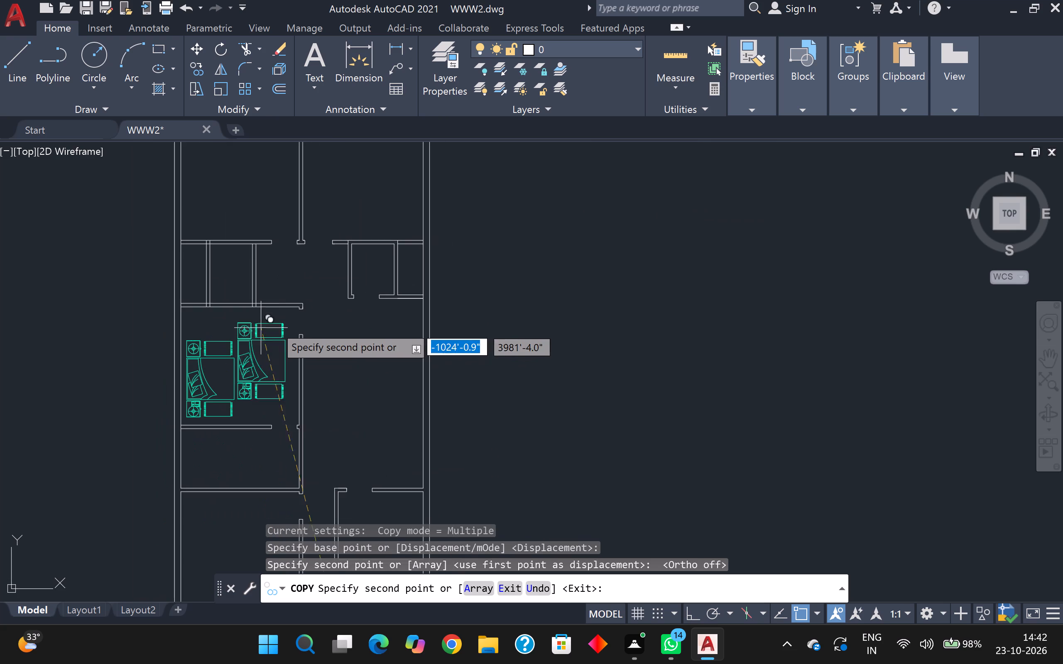
scroll(275, 325, "down", 2)
scroll(278, 279, "up", 1)
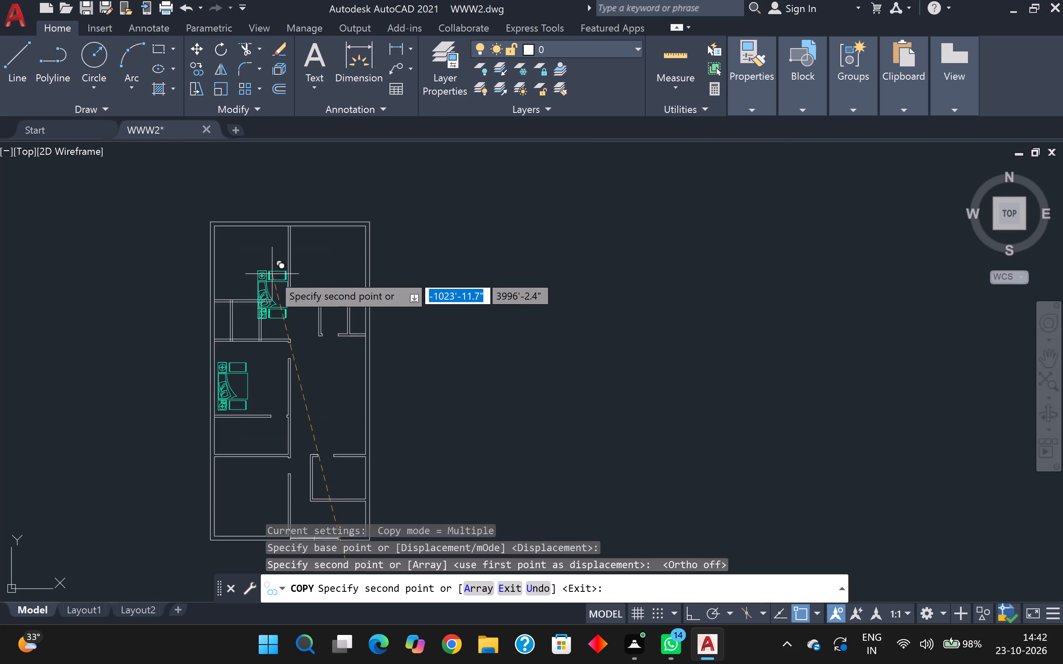
scroll(272, 273, "up", 1)
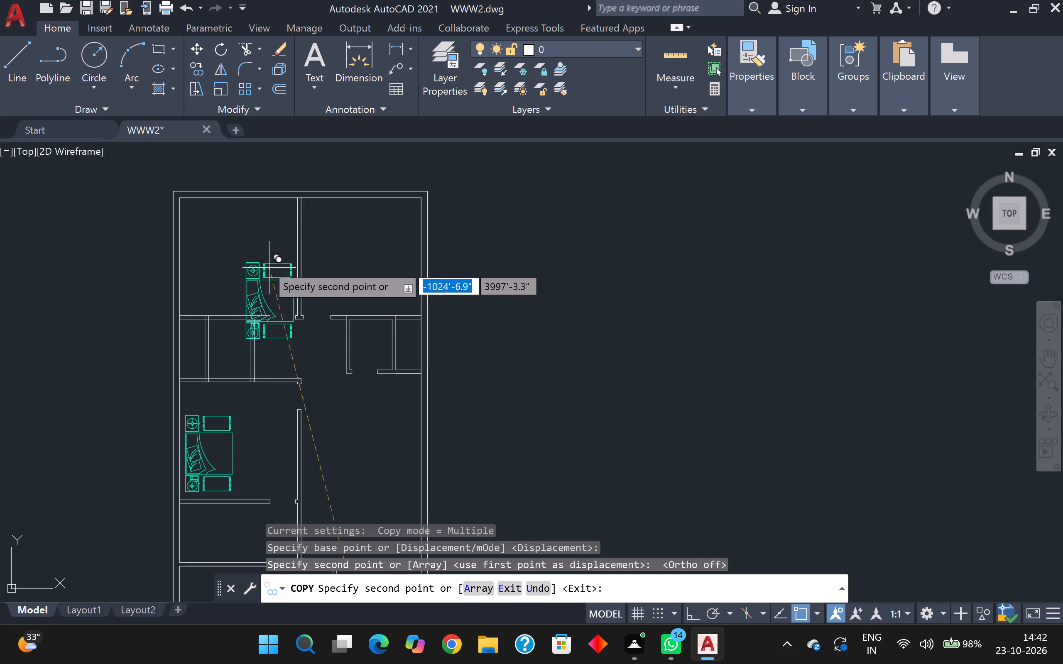
middle_click_drag(233, 239, 250, 301)
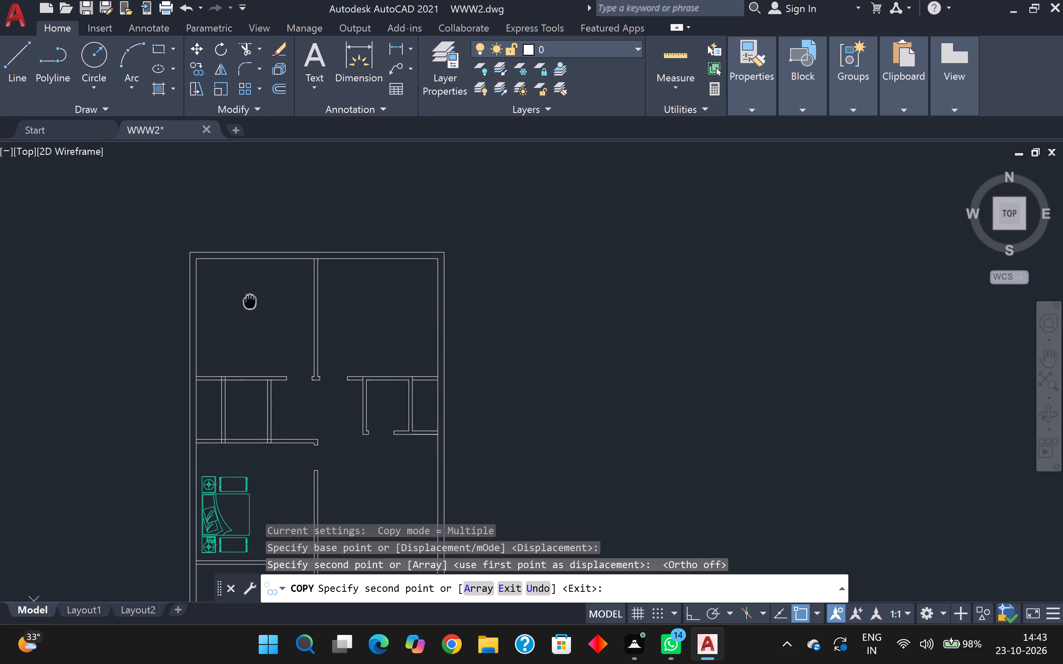
middle_click_drag(250, 301, 253, 330)
scroll(230, 318, "up", 1)
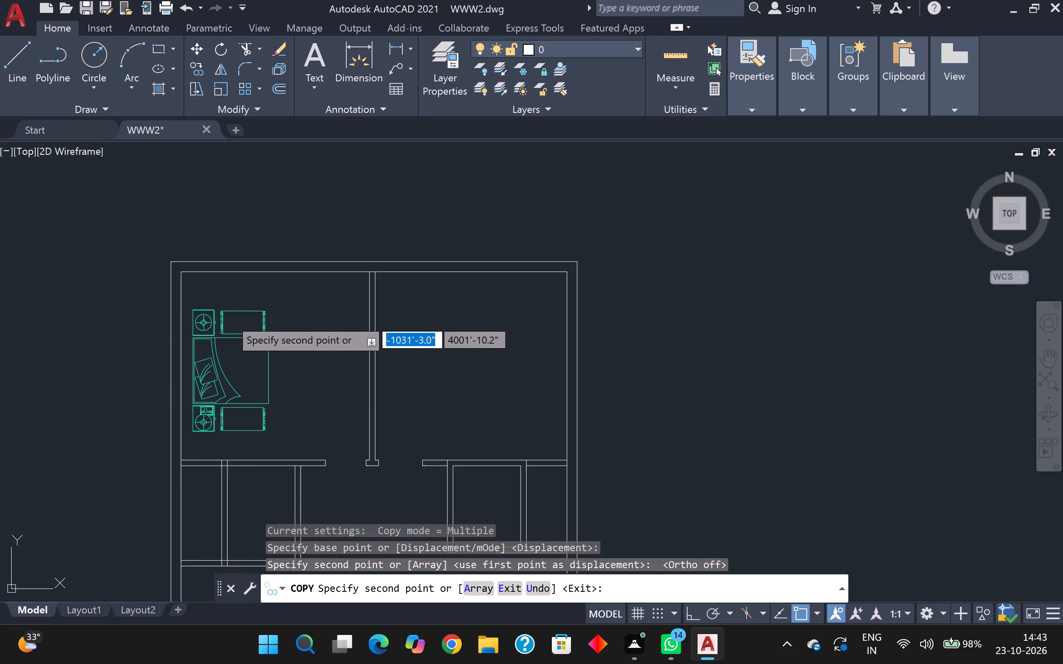
scroll(229, 317, "up", 1)
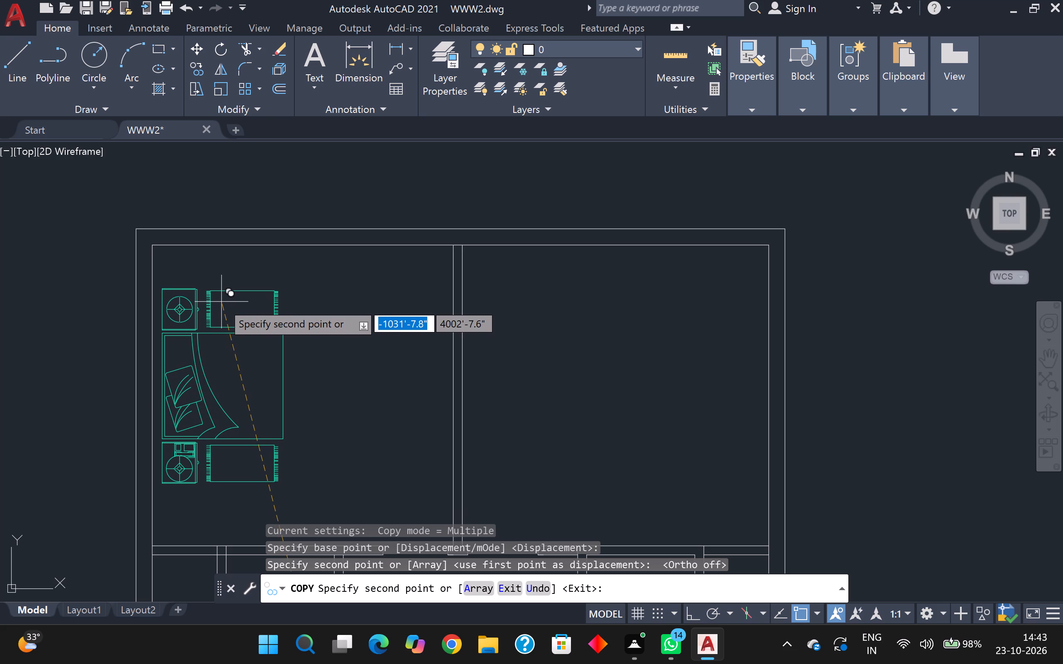
left_click(221, 302)
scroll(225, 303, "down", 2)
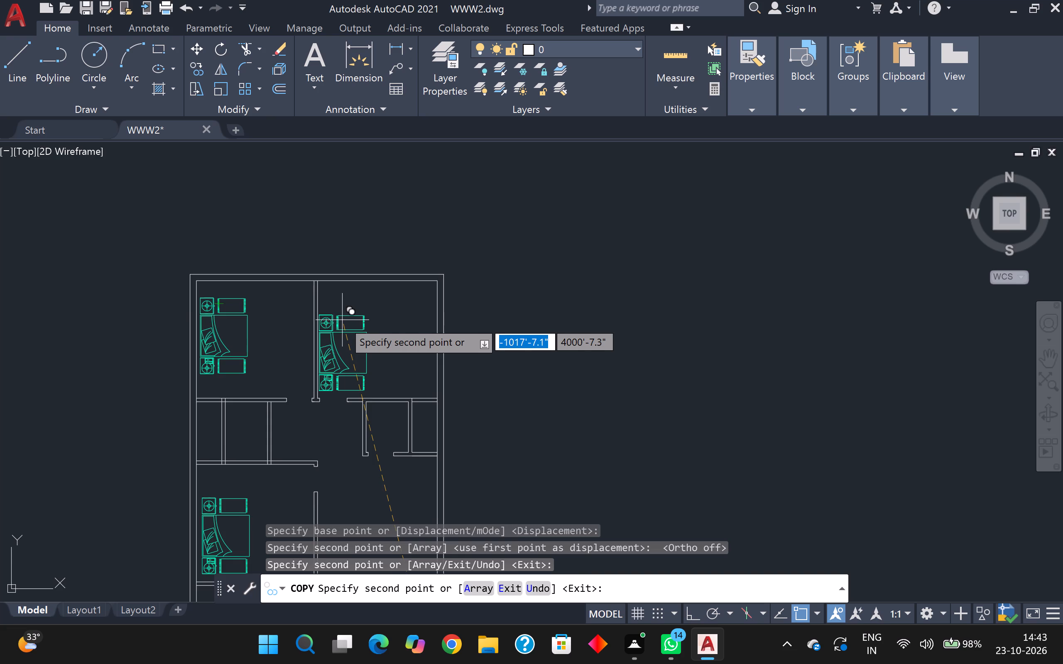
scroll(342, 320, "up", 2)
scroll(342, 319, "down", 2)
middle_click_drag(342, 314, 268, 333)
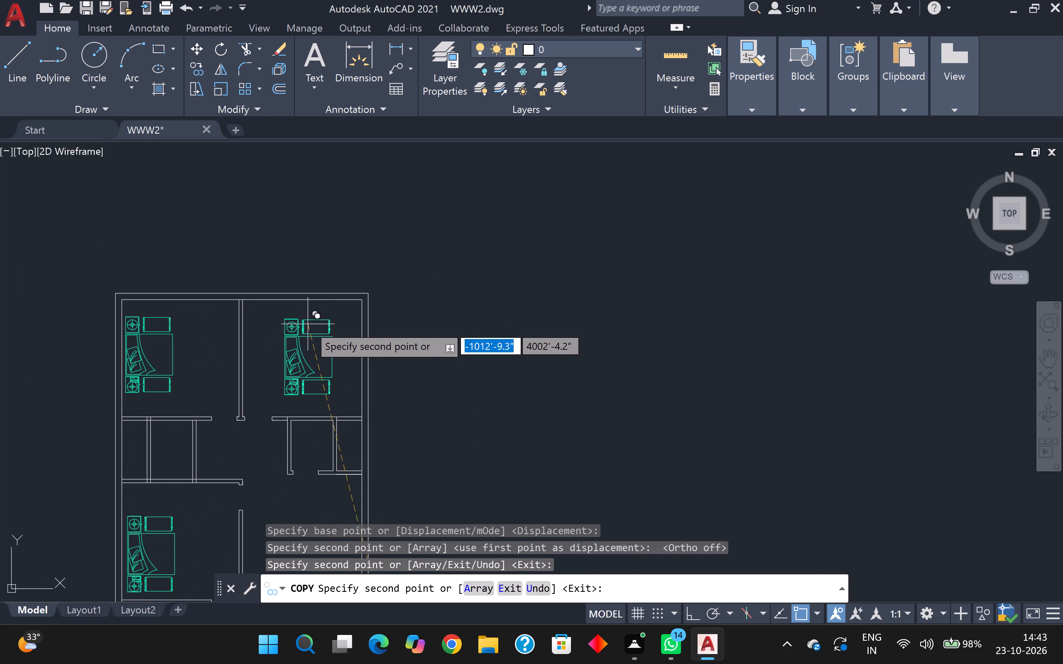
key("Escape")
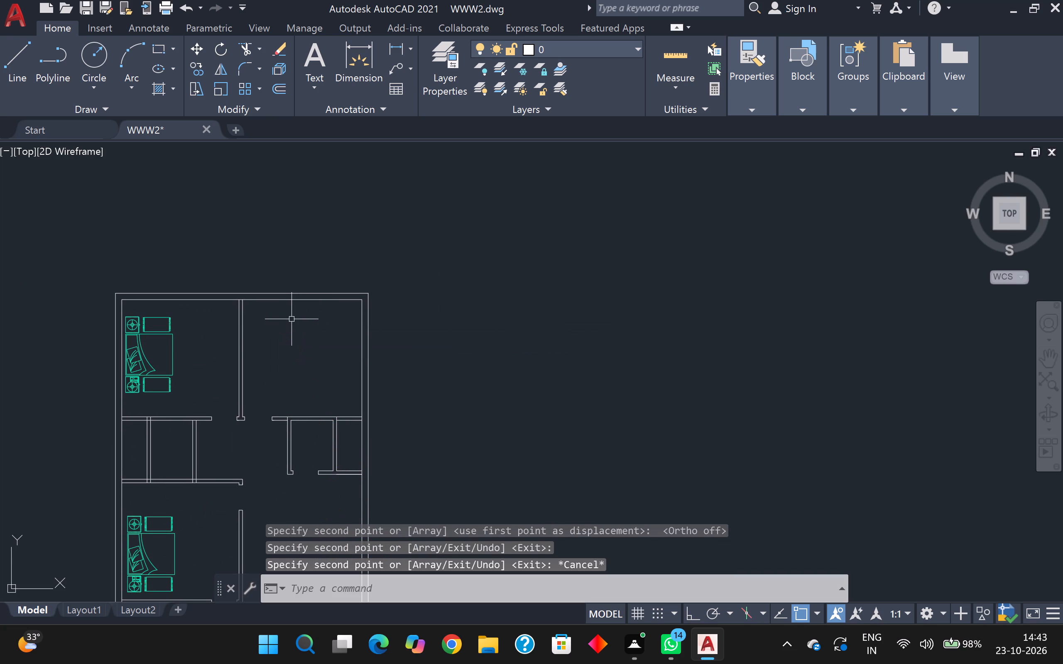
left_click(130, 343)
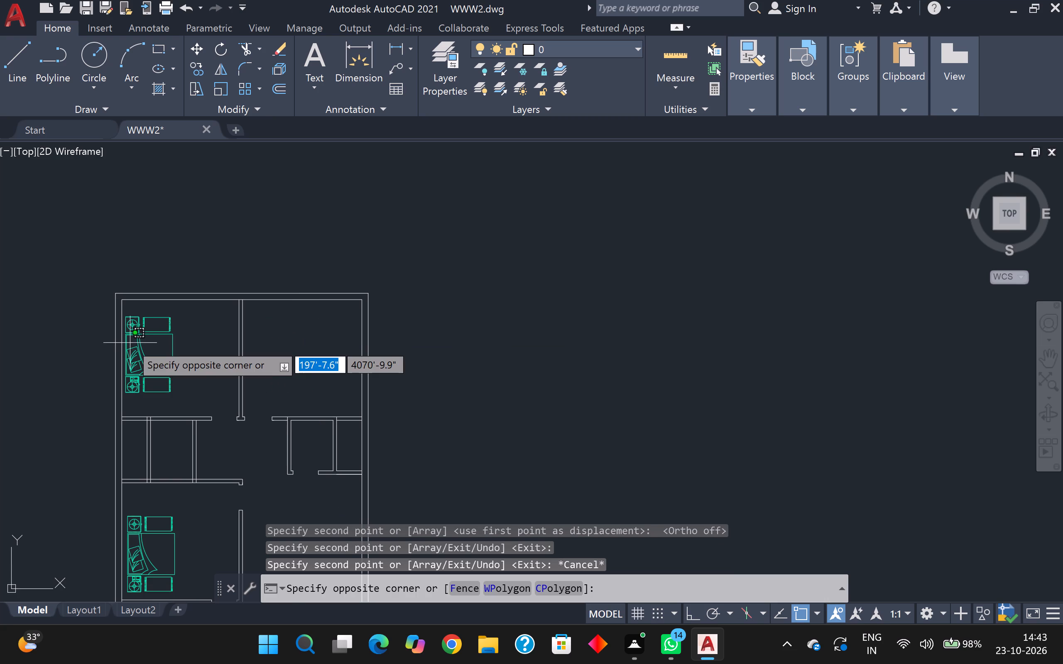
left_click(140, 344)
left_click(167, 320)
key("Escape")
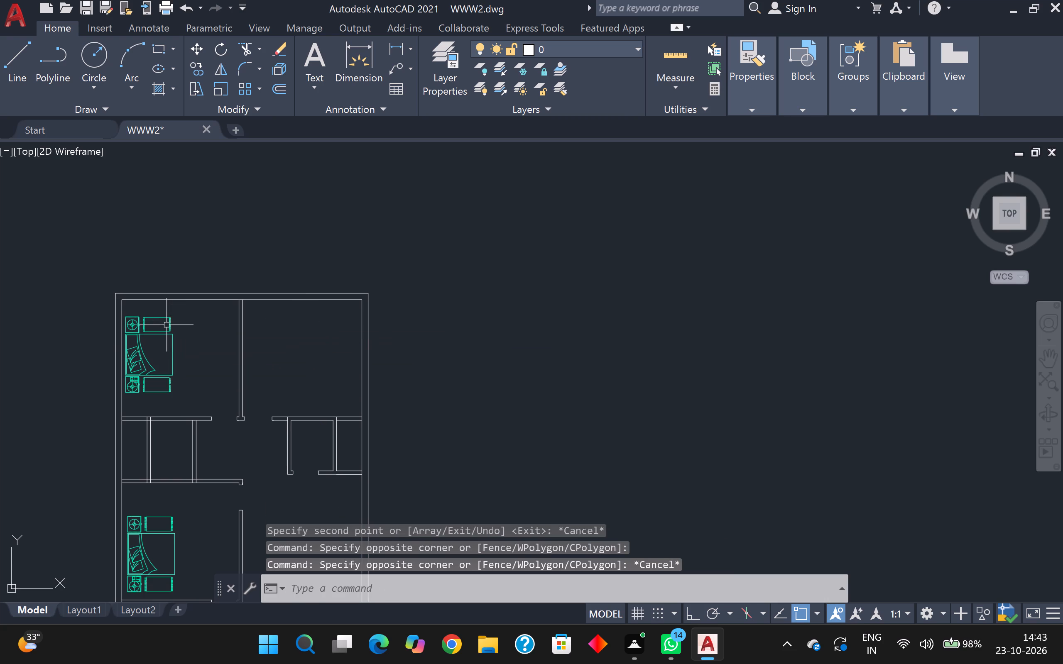
Copy the bed set from the upper left bedroom straight across into the upper right room.
key("space")
left_click(163, 320)
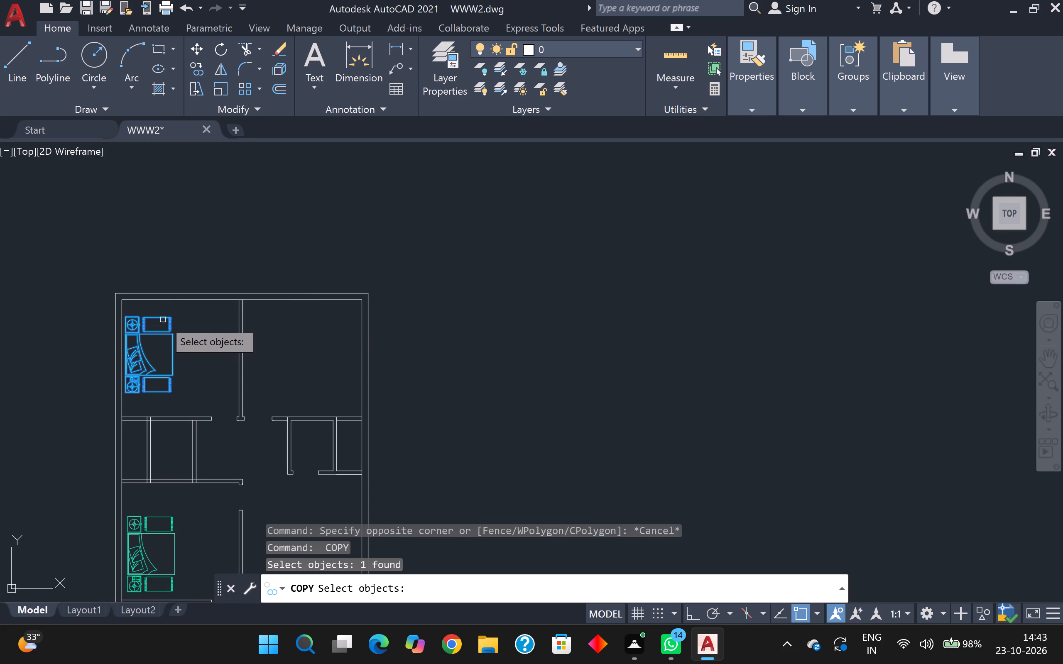
key("space")
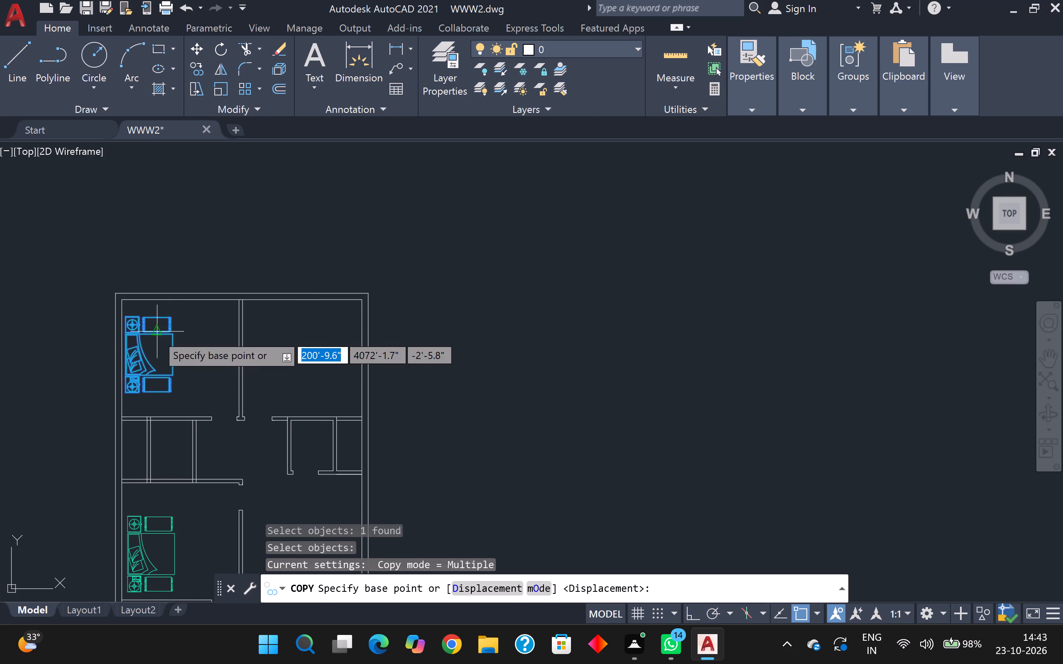
left_click(156, 333)
left_click(302, 332)
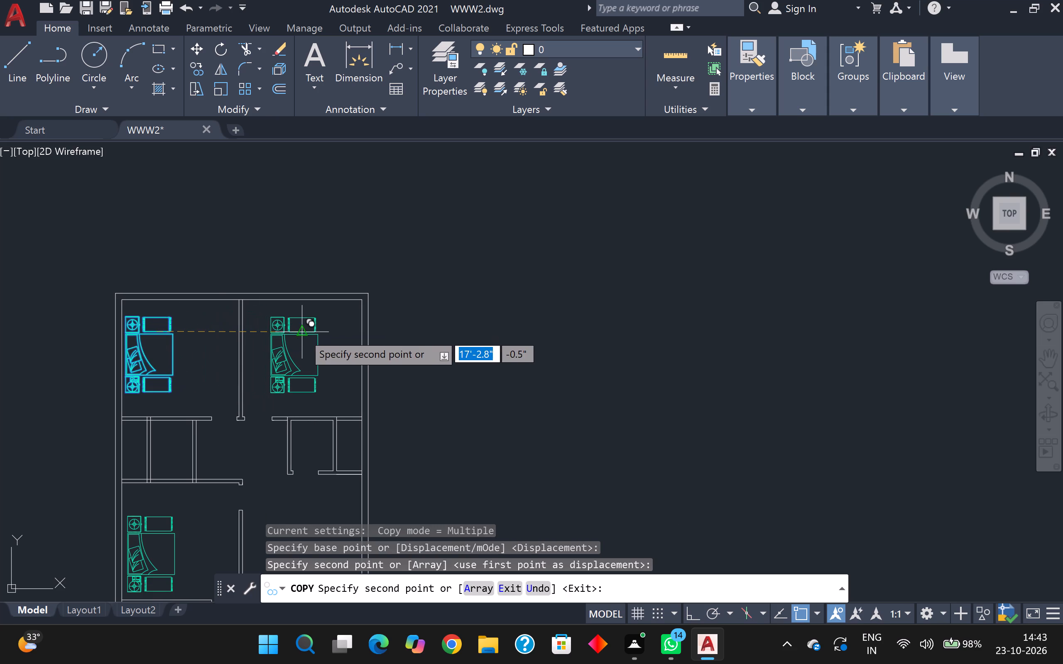
key("Escape")
Rotate the upper right room's bed set by 180° with Ortho on, so its headboard faces the right outer wall.
left_click(303, 319)
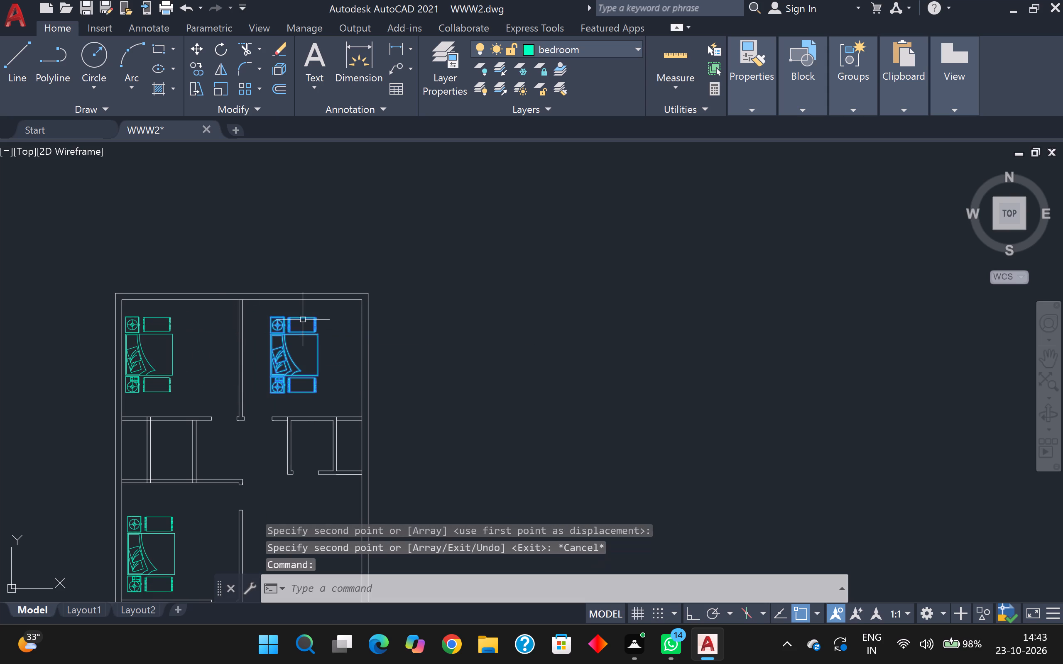
key("F8")
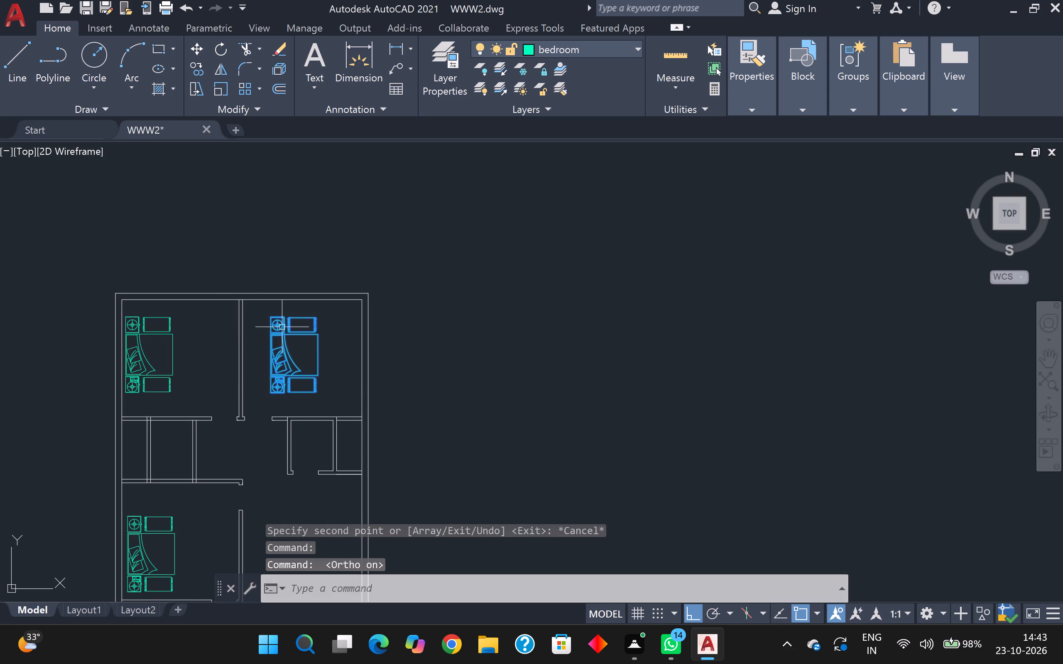
left_click(276, 345)
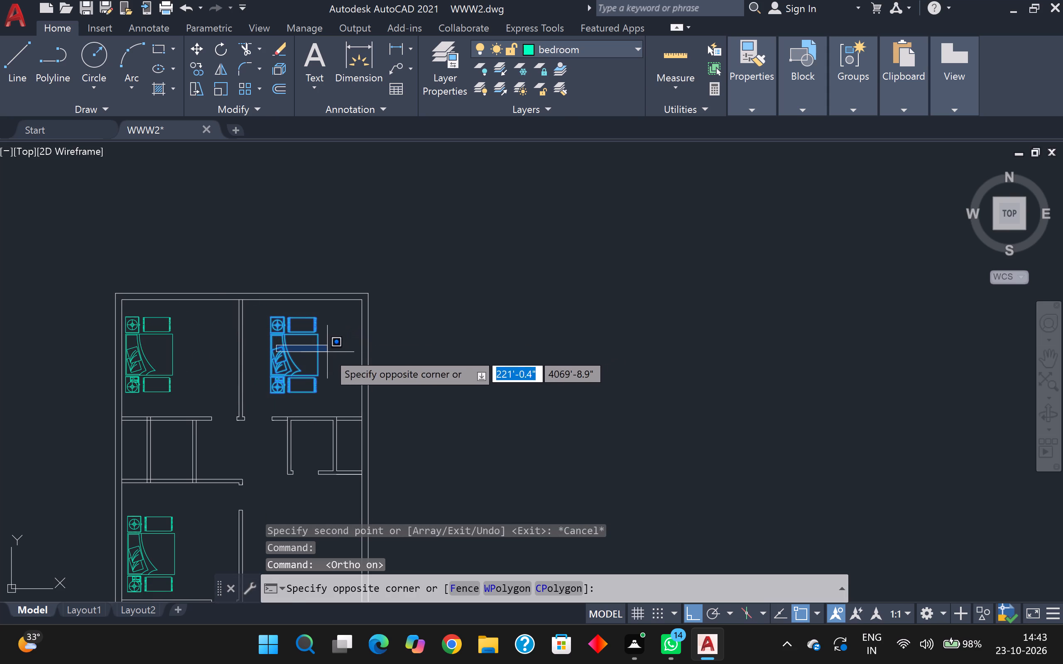
left_click(326, 352)
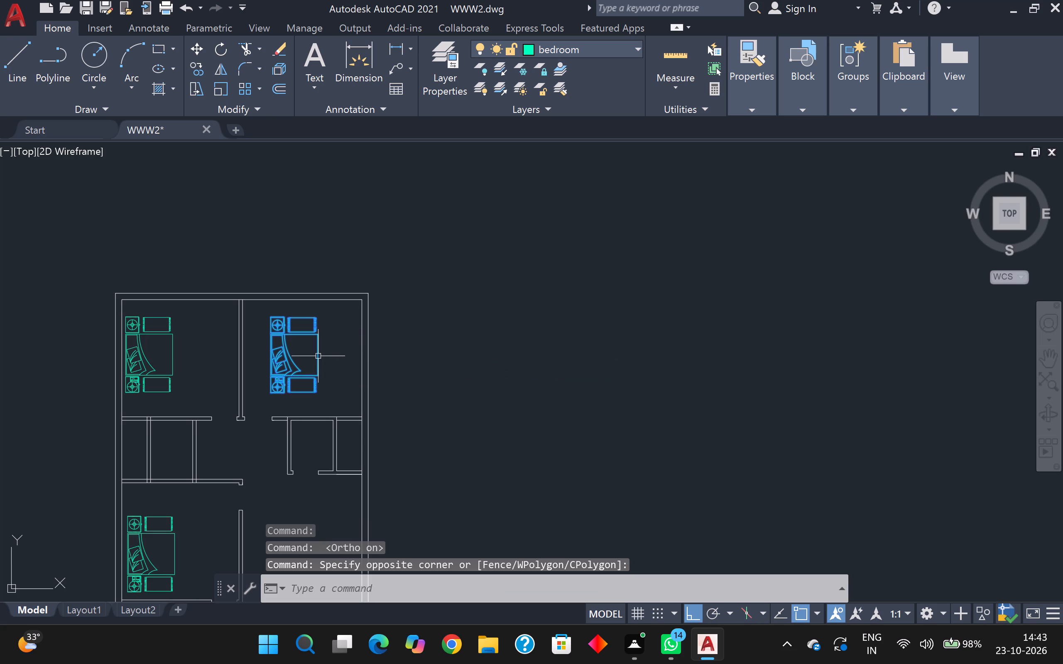
type("ro")
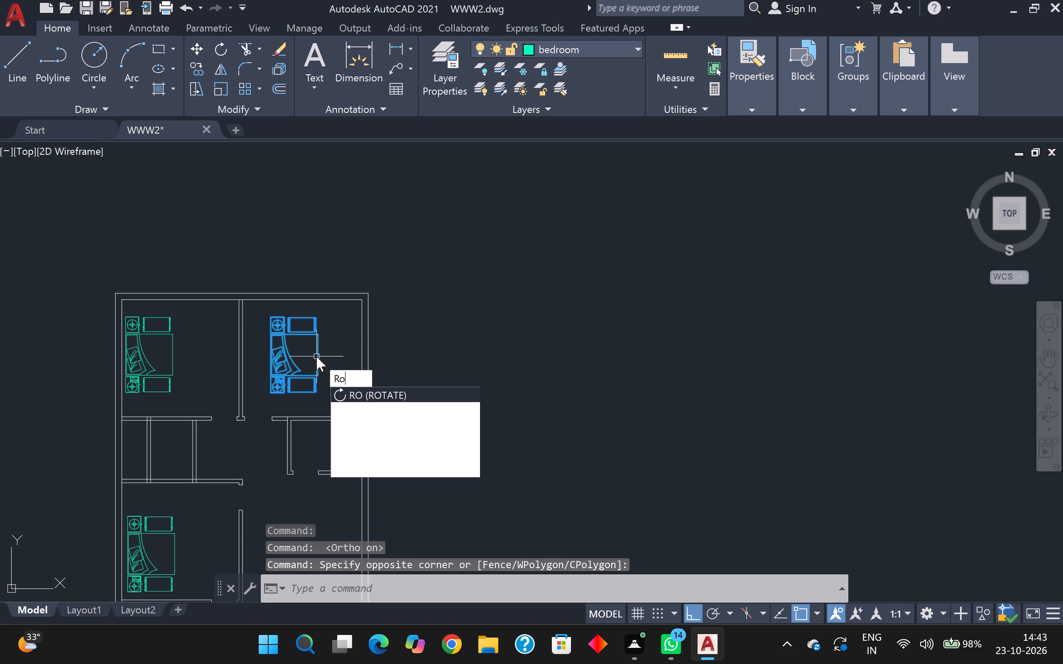
key("Return")
left_click(316, 356)
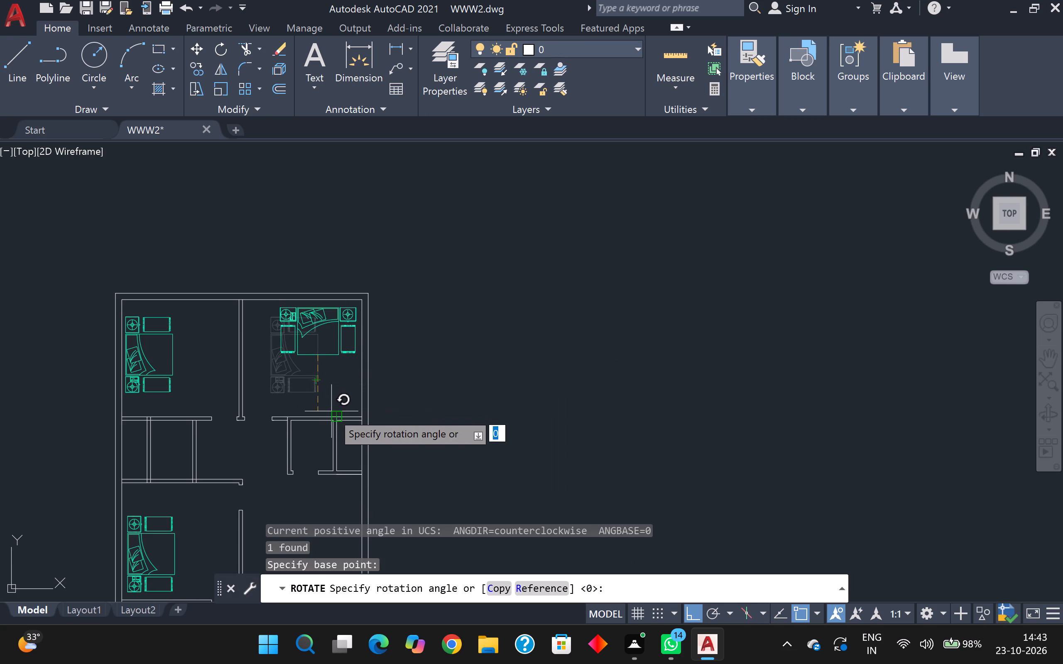
left_click(181, 400)
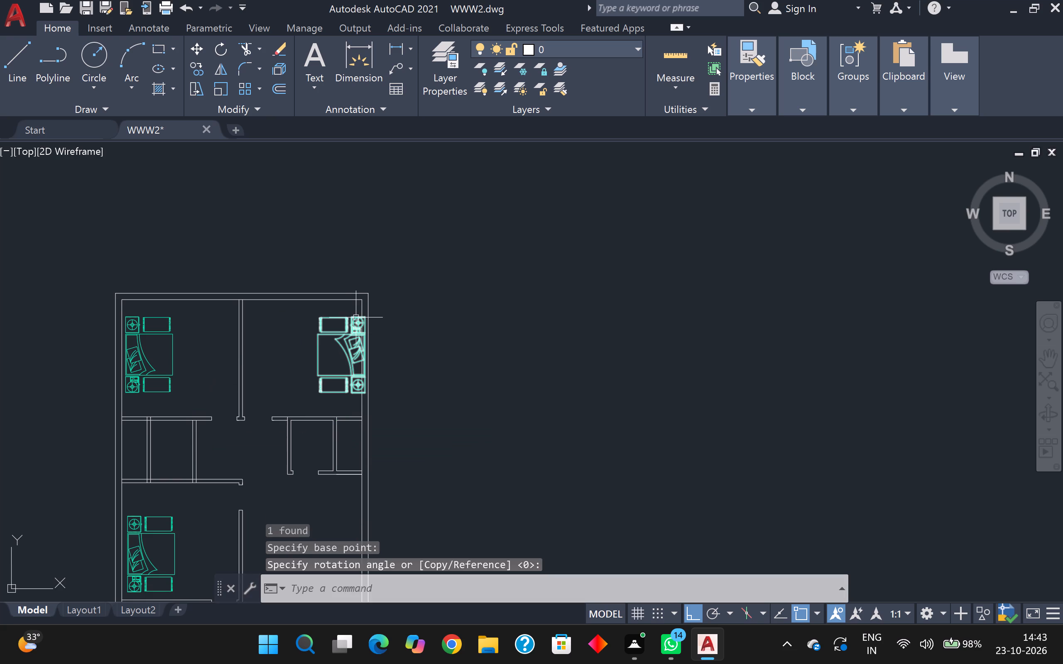
Move the rotated bed set slightly inward so it sits just inside the right outer wall.
left_click(352, 318)
key("m")
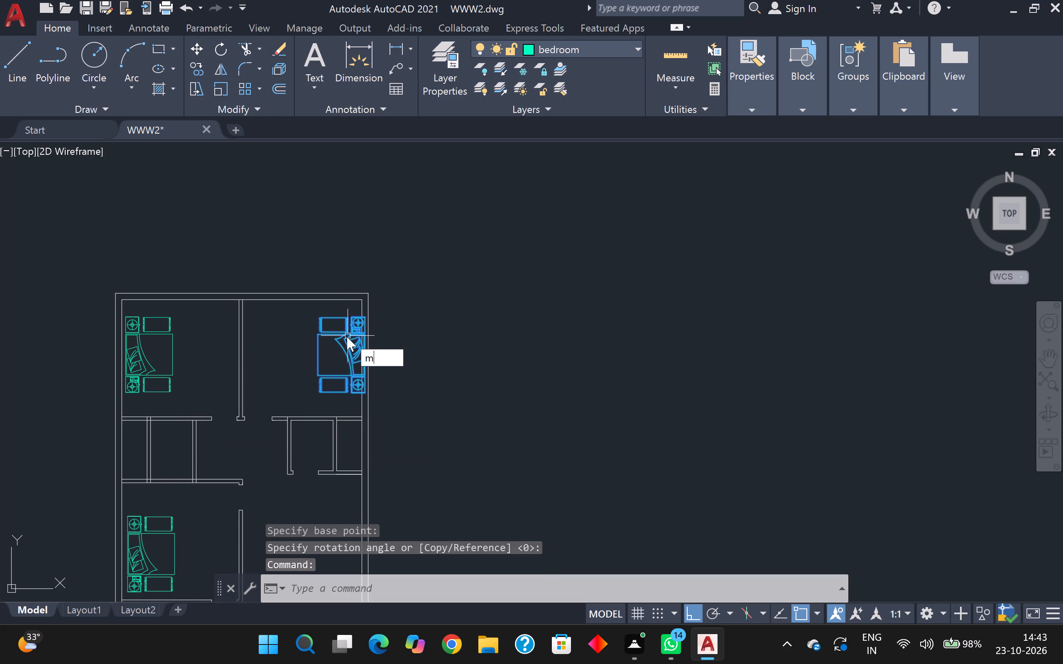
key("Return")
left_click(347, 337)
scroll(341, 341, "up", 2)
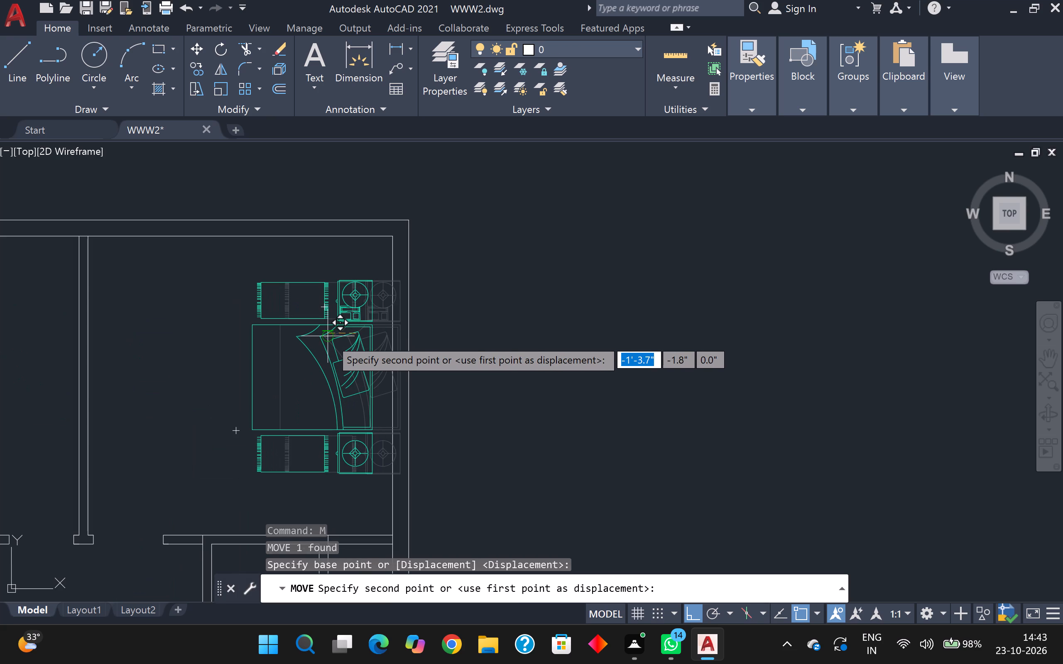
left_click(329, 340)
Look through the furnished reference plan with the spiral stair for a toilet fixture to reuse.
scroll(329, 340, "down", 3)
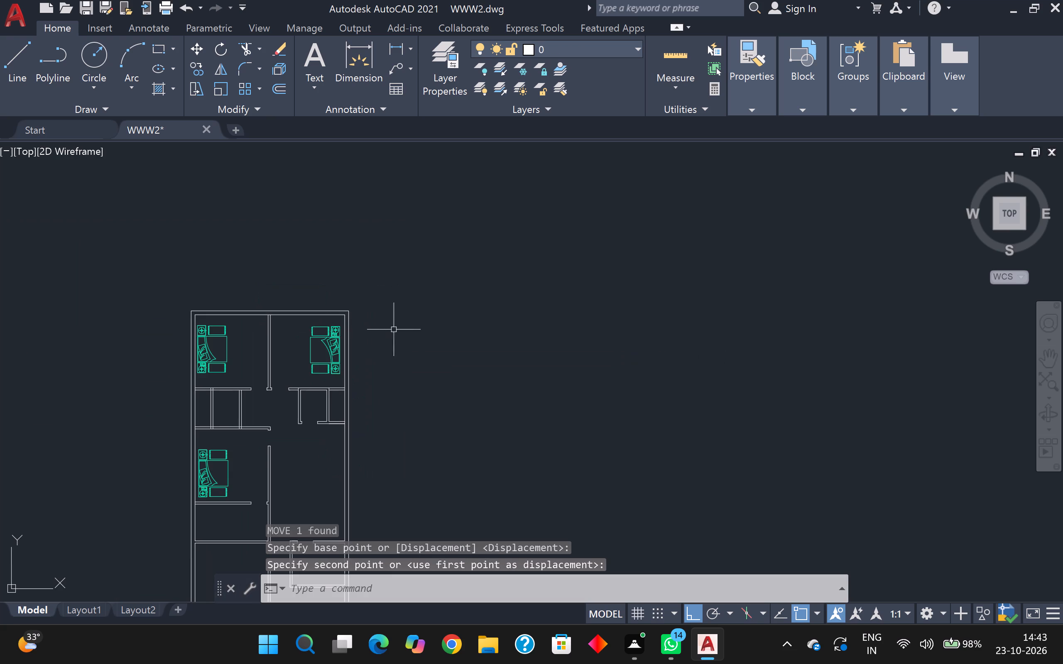
middle_click_drag(395, 330, 418, 248)
scroll(420, 276, "down", 5)
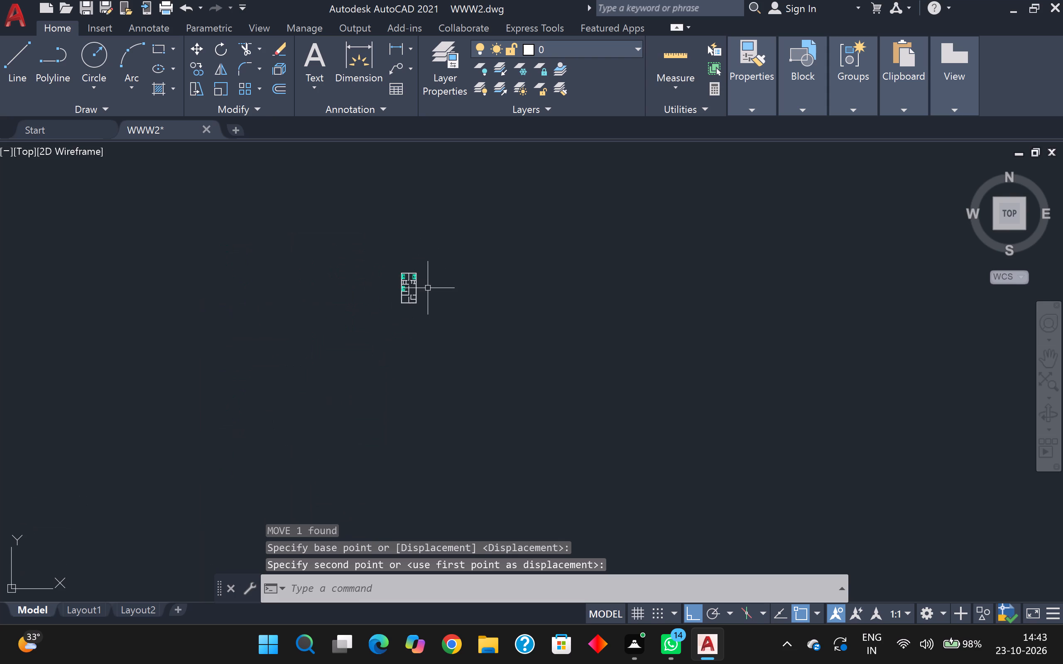
scroll(428, 288, "down", 5)
scroll(497, 500, "down", 1)
middle_click_drag(497, 500, 490, 490)
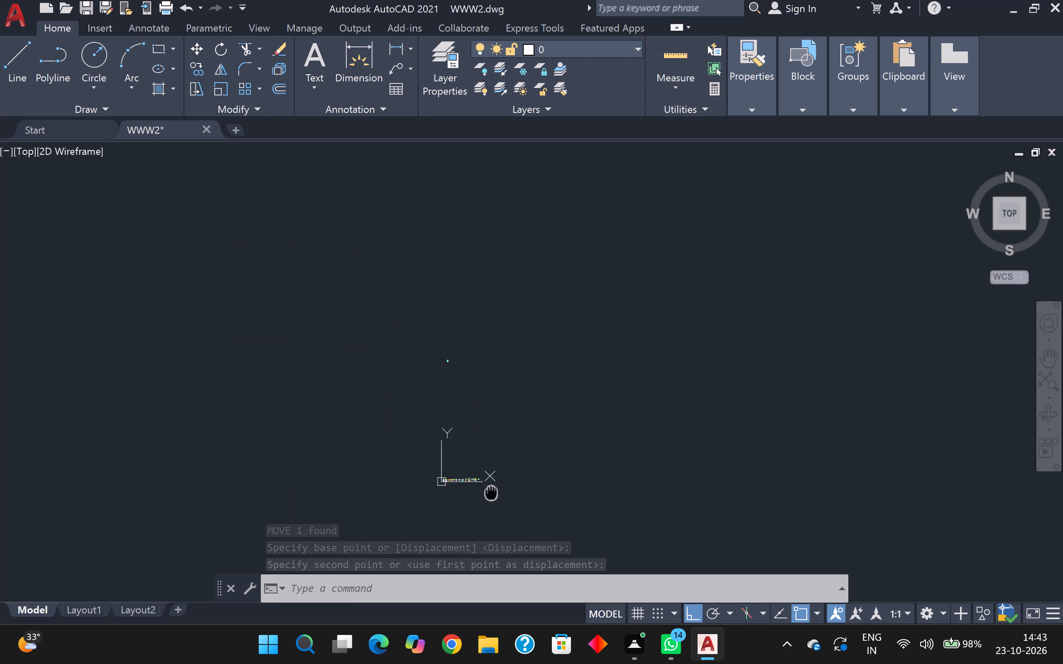
middle_click_drag(490, 490, 461, 446)
scroll(461, 449, "up", 4)
scroll(407, 396, "up", 3)
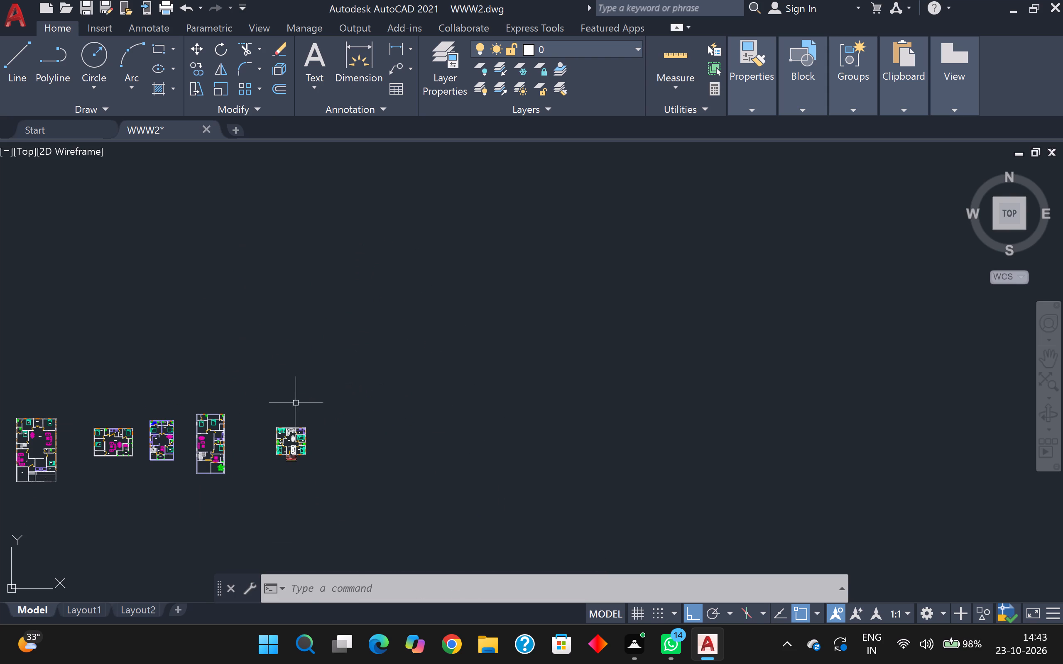
scroll(293, 431, "up", 4)
scroll(324, 393, "up", 3)
middle_click_drag(348, 330, 350, 51)
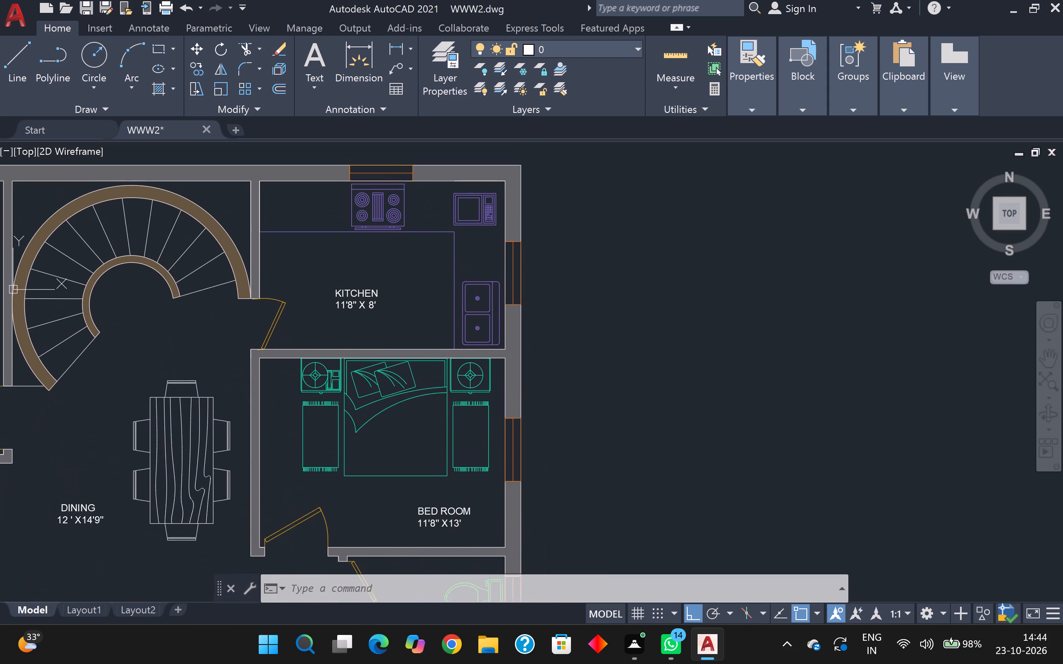
middle_click_drag(350, 51, 336, 86)
scroll(313, 160, "down", 2)
scroll(338, 225, "down", 2)
scroll(339, 230, "up", 3)
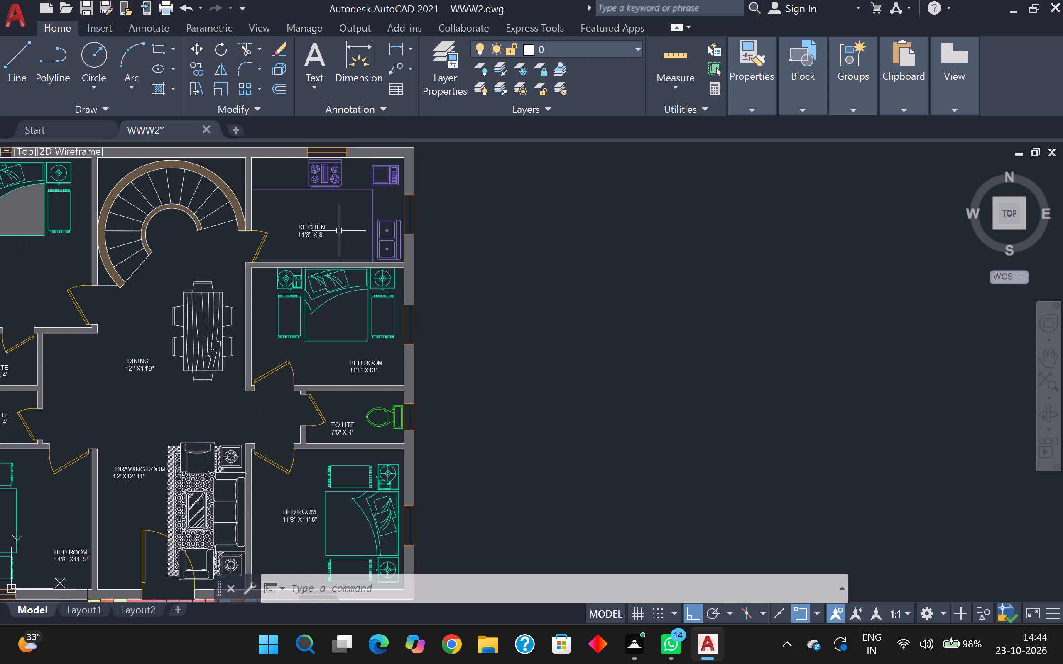
scroll(352, 371, "up", 2)
scroll(352, 370, "down", 5)
scroll(386, 375, "up", 3)
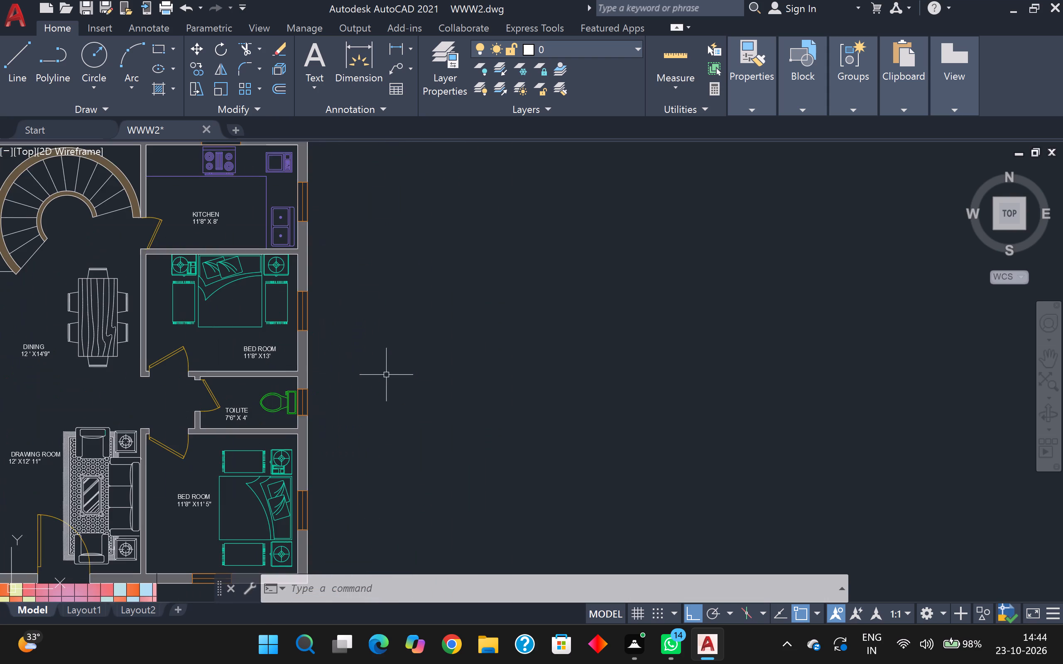
middle_click_drag(386, 375, 410, 322)
Copy the reference plan's right-hand toilet fixture into the new plan's upper right bathroom, against its inner partition, with Ortho off.
left_click(304, 342)
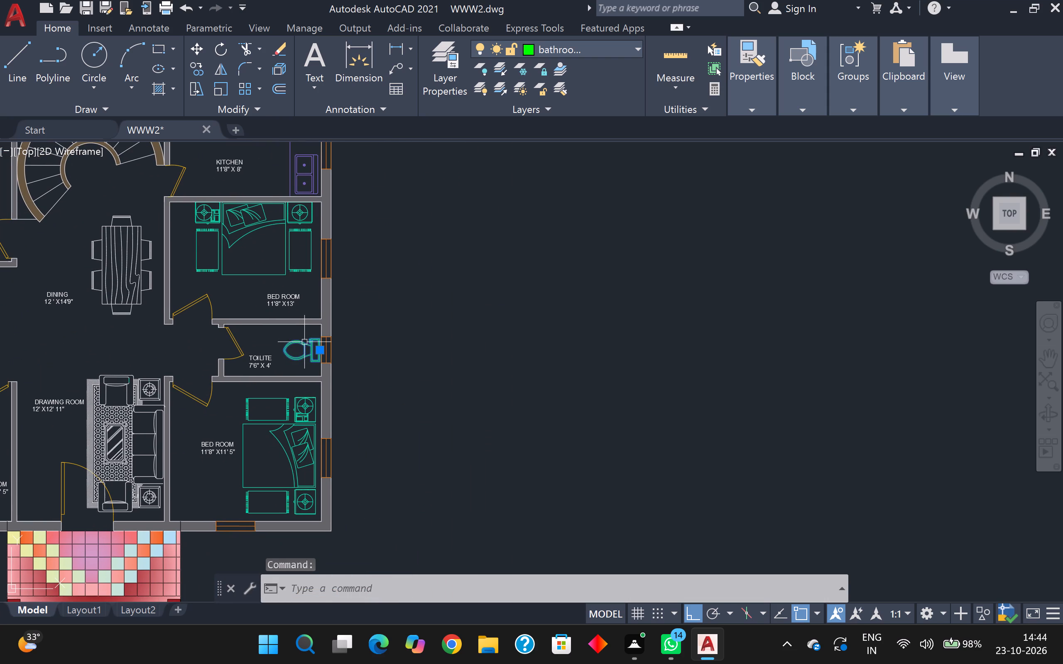
key("c")
key("o")
key("Return")
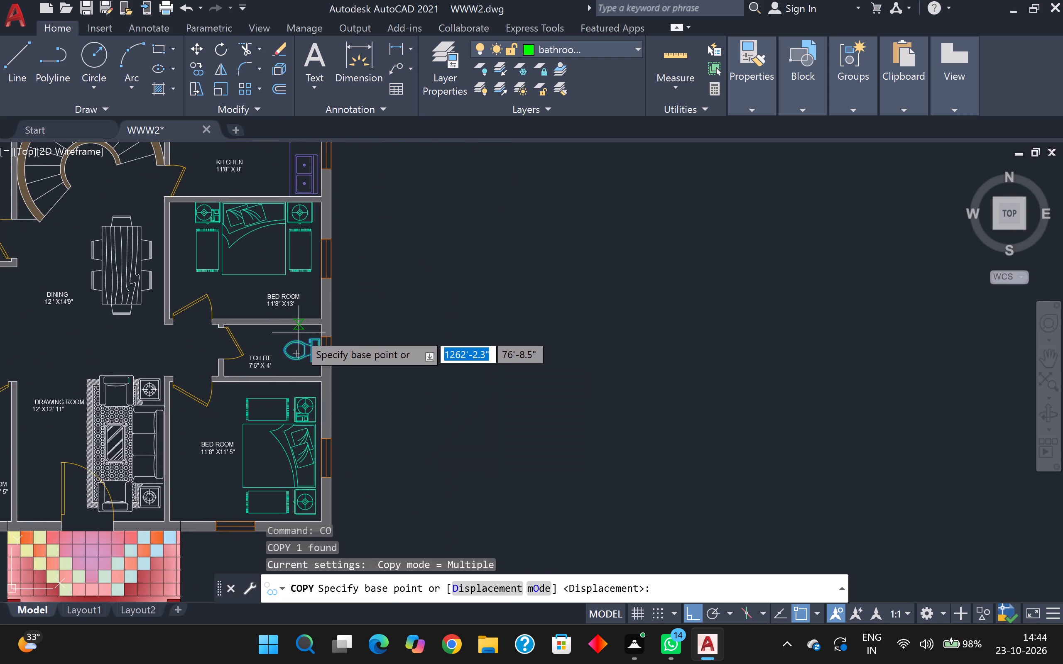
left_click(299, 349)
scroll(375, 283, "down", 3)
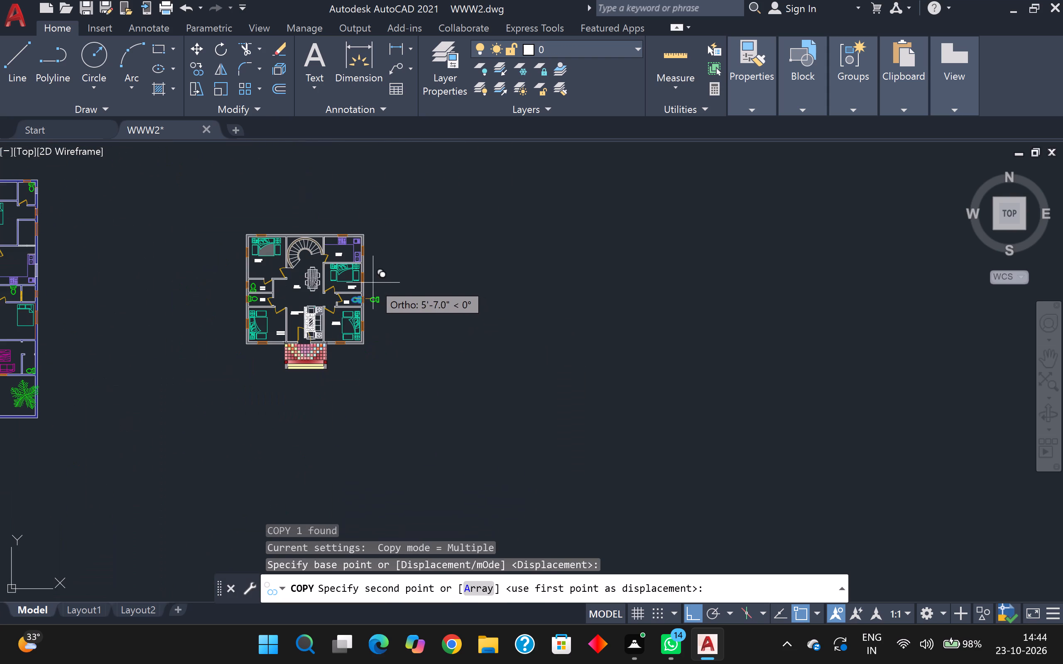
key("F8")
middle_click_drag(377, 245, 407, 415)
scroll(402, 386, "down", 1)
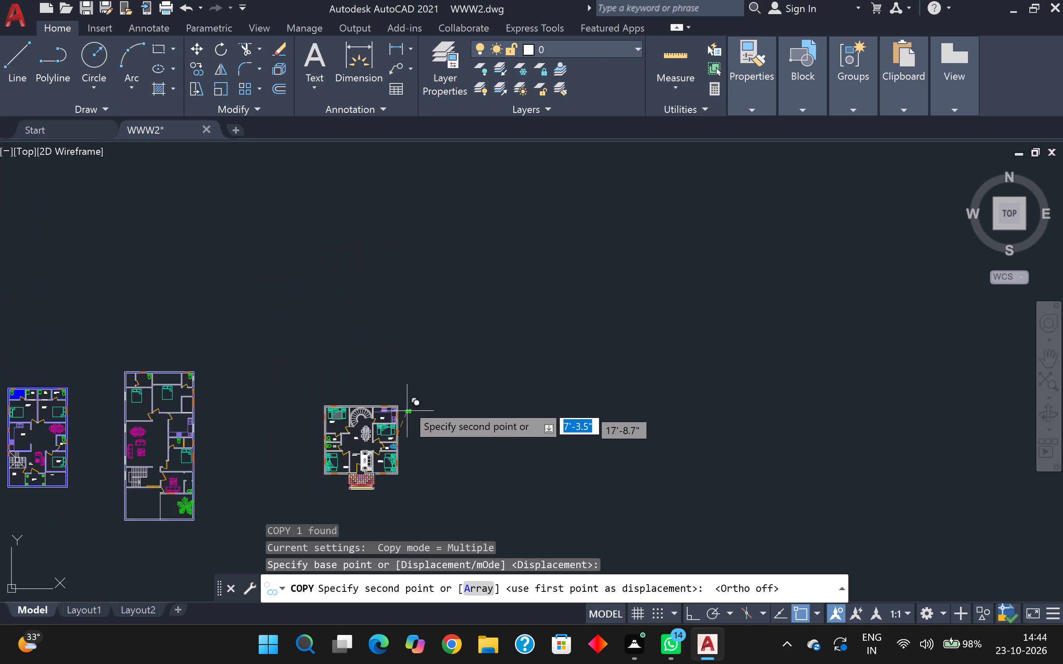
scroll(362, 314, "down", 3)
scroll(367, 243, "down", 1)
middle_click_drag(367, 243, 500, 500)
scroll(435, 342, "down", 3)
scroll(470, 348, "up", 3)
scroll(382, 340, "down", 5)
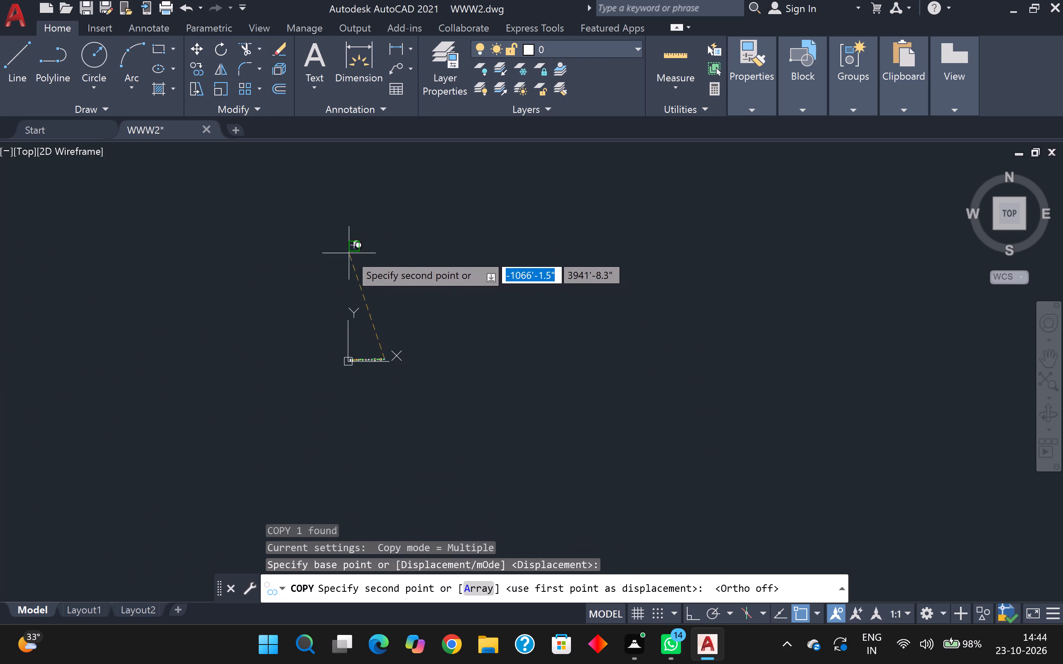
scroll(348, 252, "up", 5)
scroll(379, 217, "up", 3)
scroll(387, 164, "up", 2)
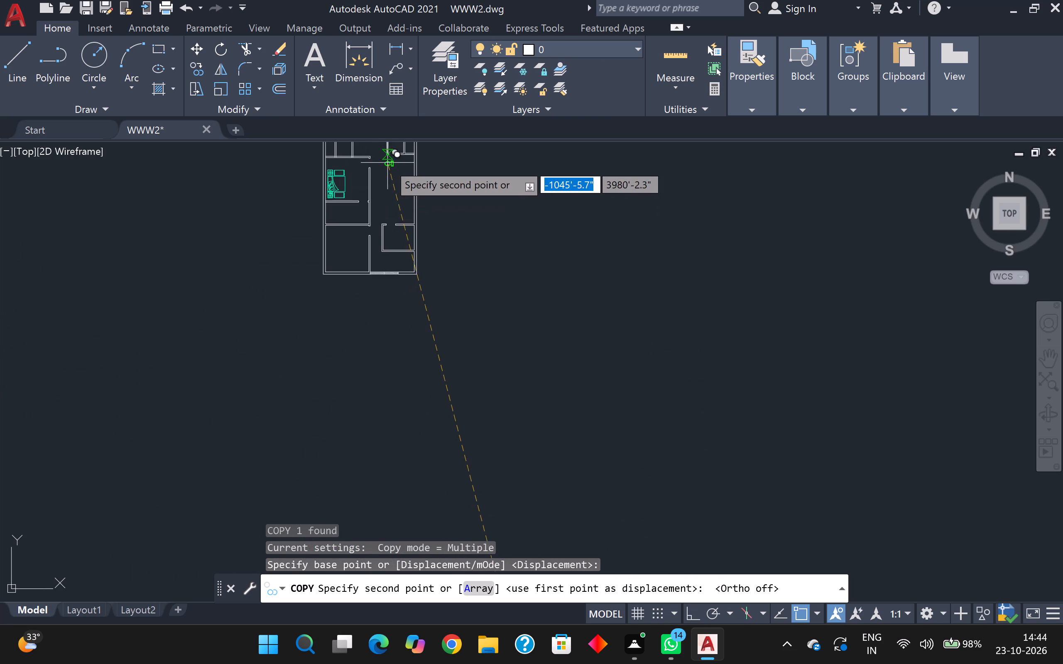
scroll(402, 225, "up", 1)
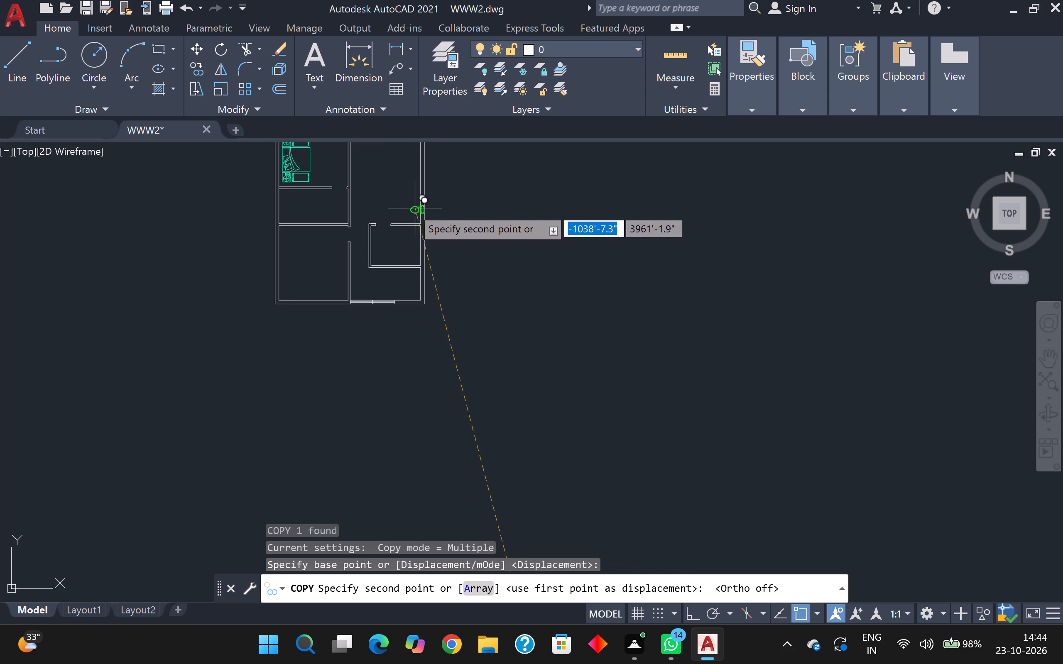
scroll(407, 201, "up", 1)
middle_click_drag(407, 201, 438, 469)
scroll(417, 301, "up", 2)
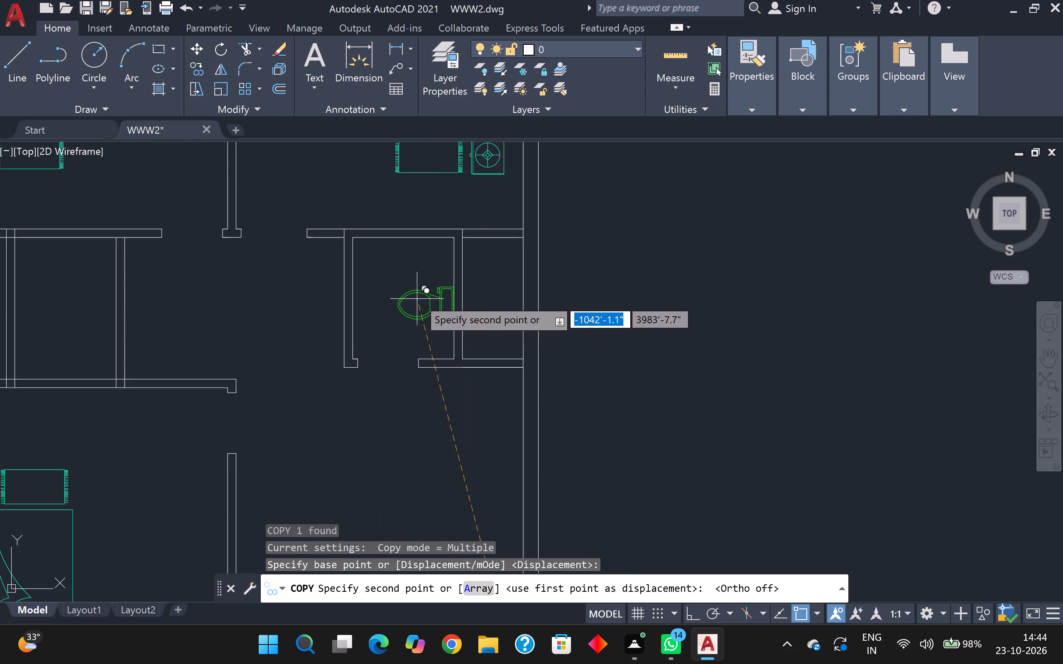
scroll(421, 288, "up", 2)
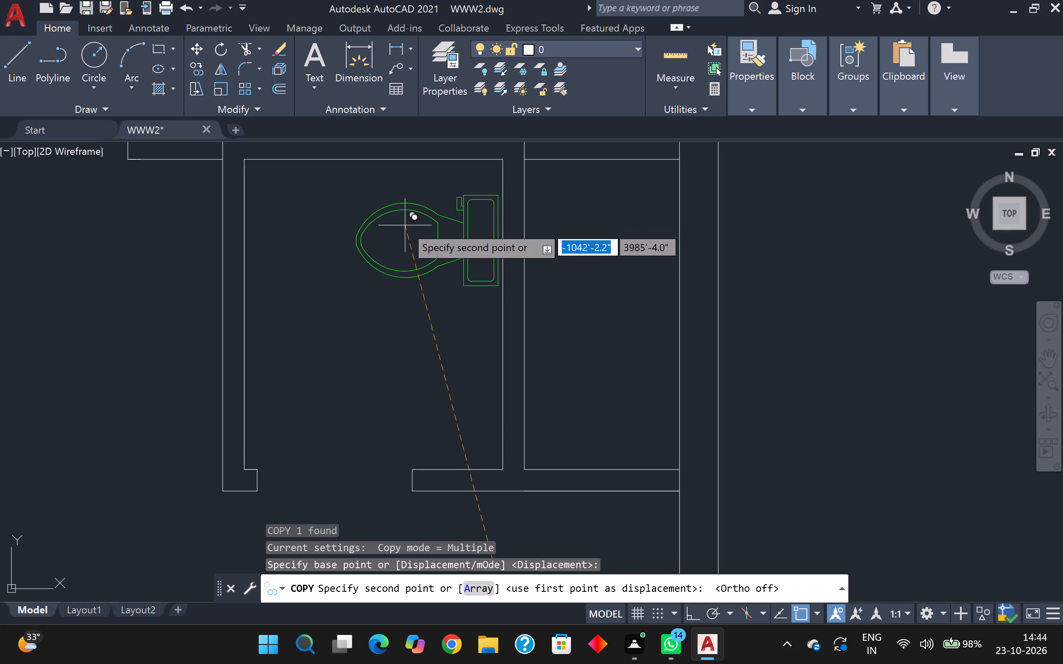
left_click(405, 225)
Place a second toilet copy in the small upper left bathroom between the two partitions, near its upper wall.
scroll(402, 225, "down", 3)
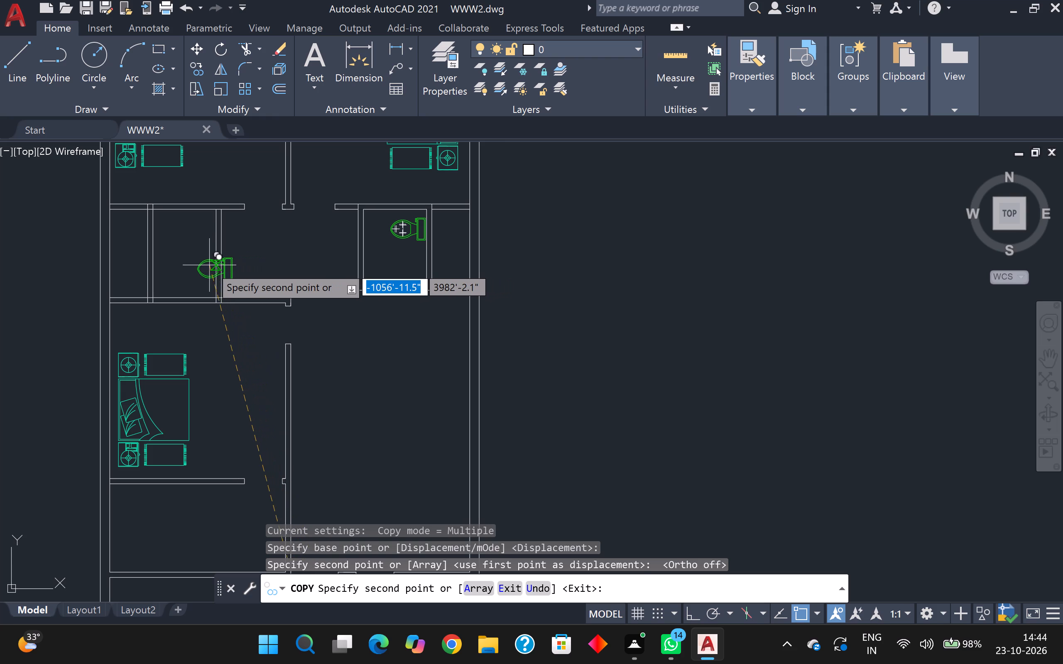
scroll(203, 265, "up", 2)
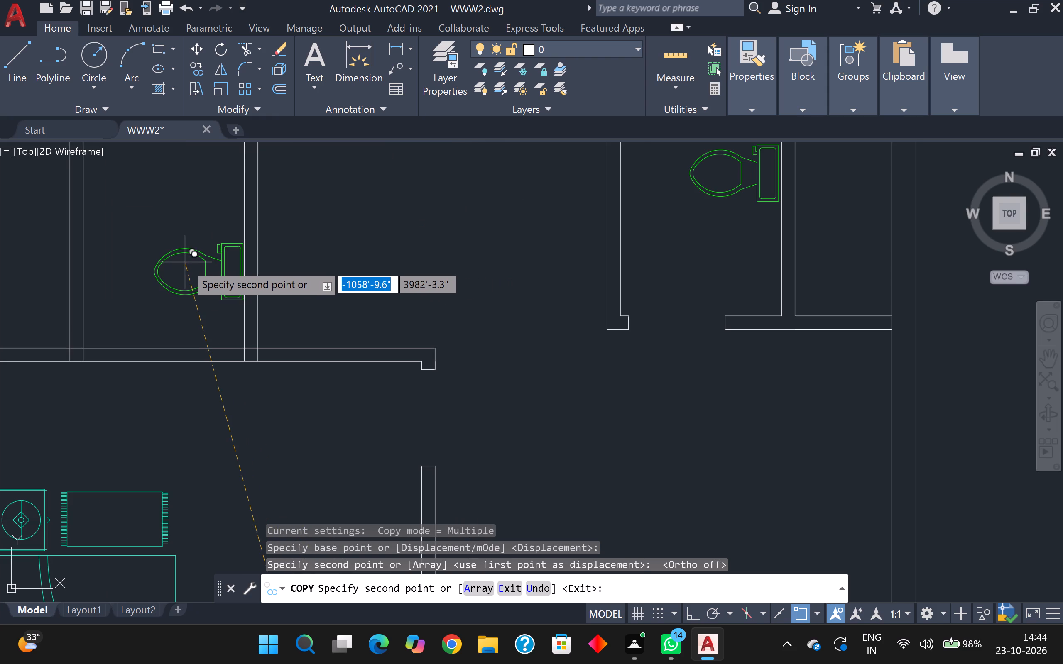
middle_click_drag(160, 241, 200, 361)
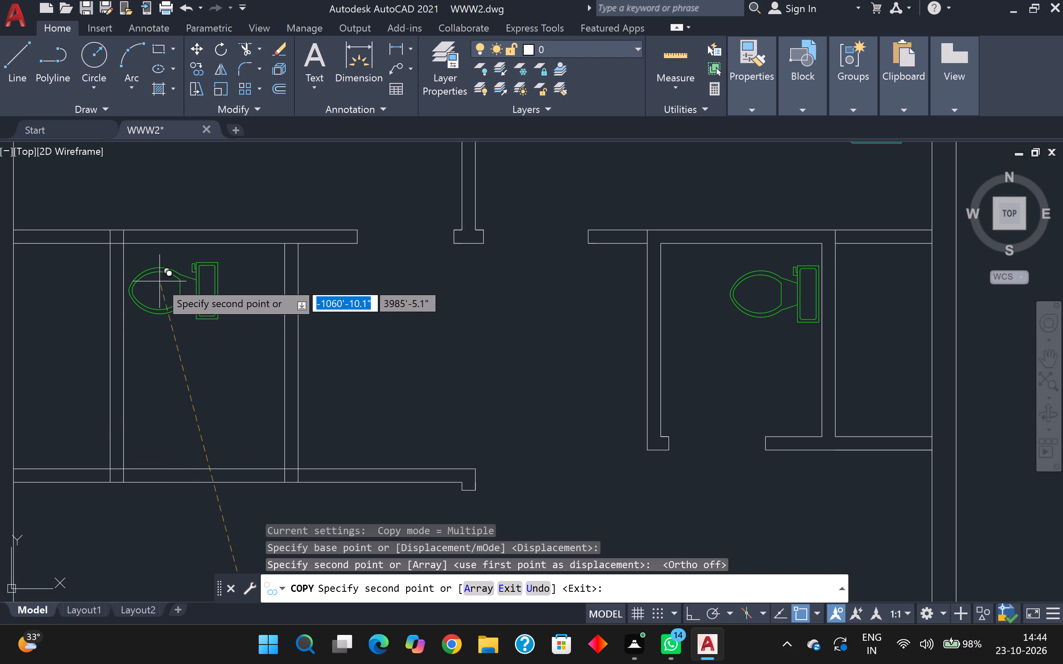
left_click(159, 281)
Place a third toilet copy in the narrow room below the middle left bedroom and finish copying.
scroll(165, 280, "down", 3)
middle_click_drag(234, 354, 275, 229)
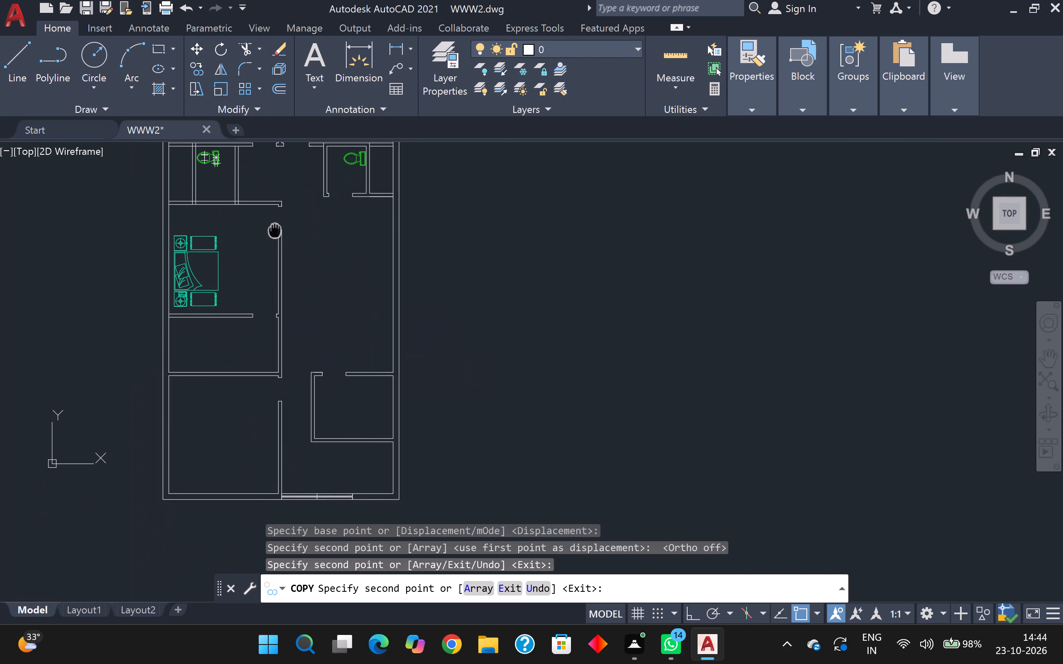
middle_click_drag(275, 229, 259, 205)
scroll(200, 317, "up", 2)
scroll(199, 321, "down", 3)
scroll(231, 315, "up", 4)
scroll(185, 330, "down", 2)
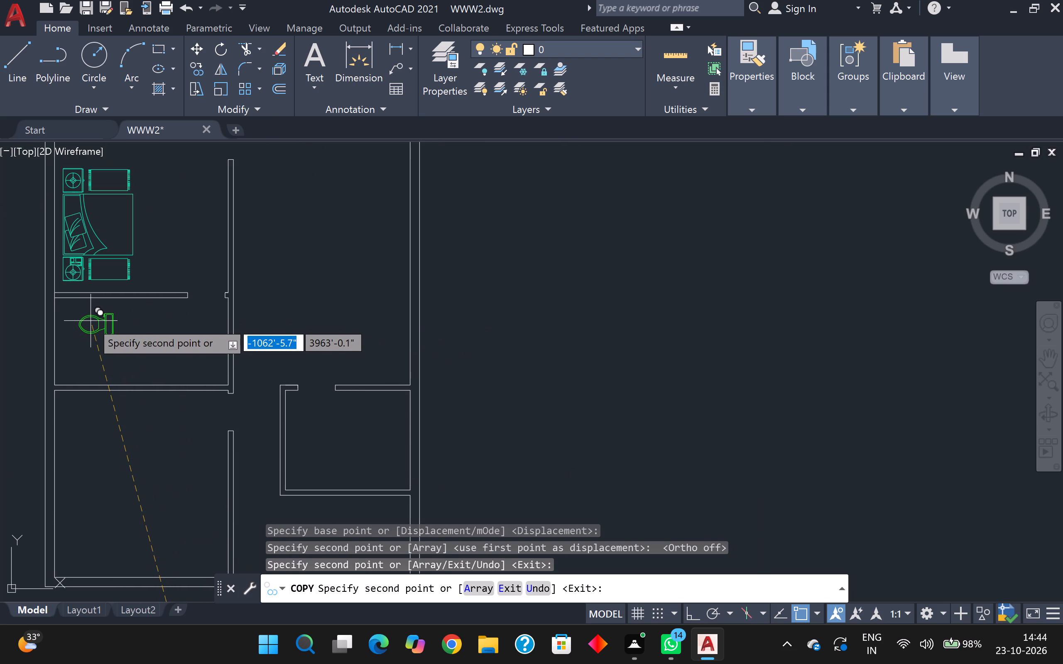
left_click(134, 316)
key("Escape")
scroll(138, 317, "down", 3)
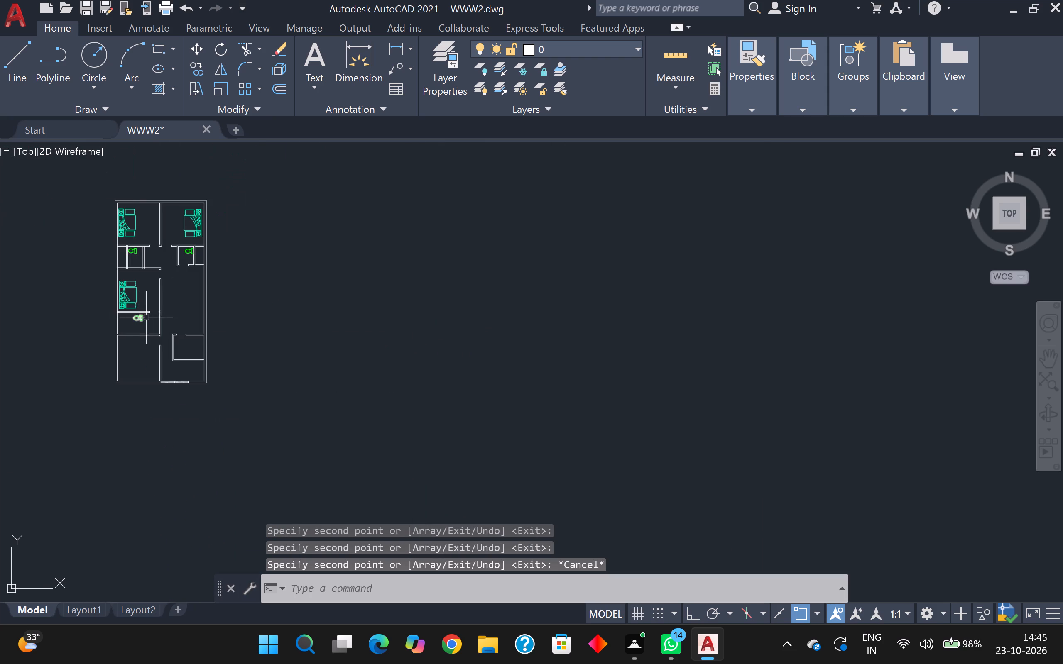
scroll(153, 317, "up", 2)
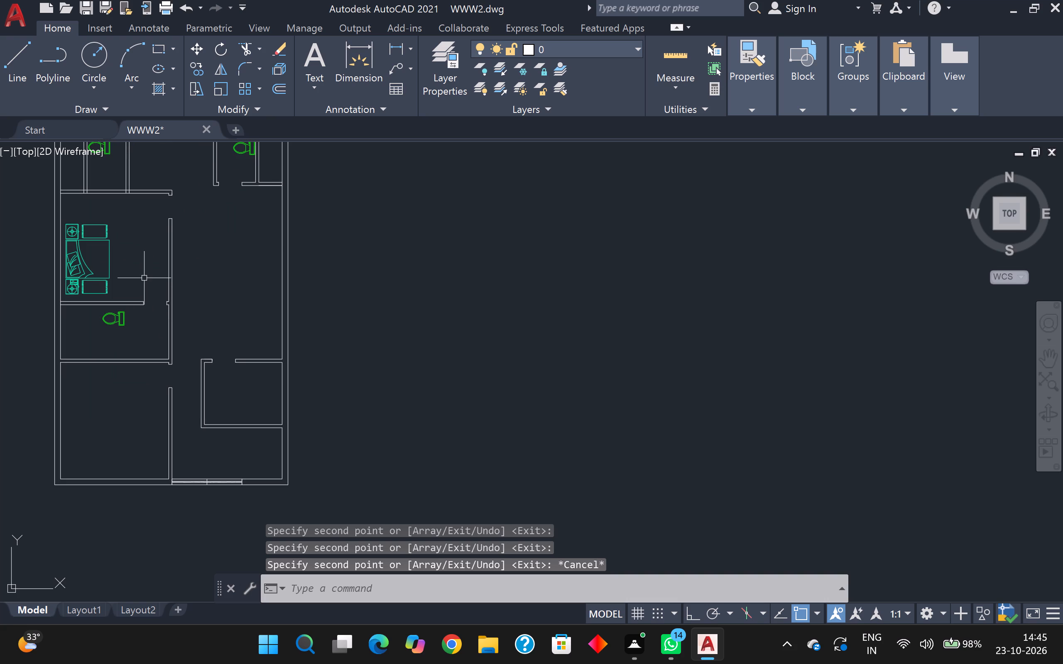
Start a line at the upper left corner of the narrow toilet room and run it 3' along the upper wall with Ortho on.
key("l")
key("Return")
scroll(90, 318, "up", 2)
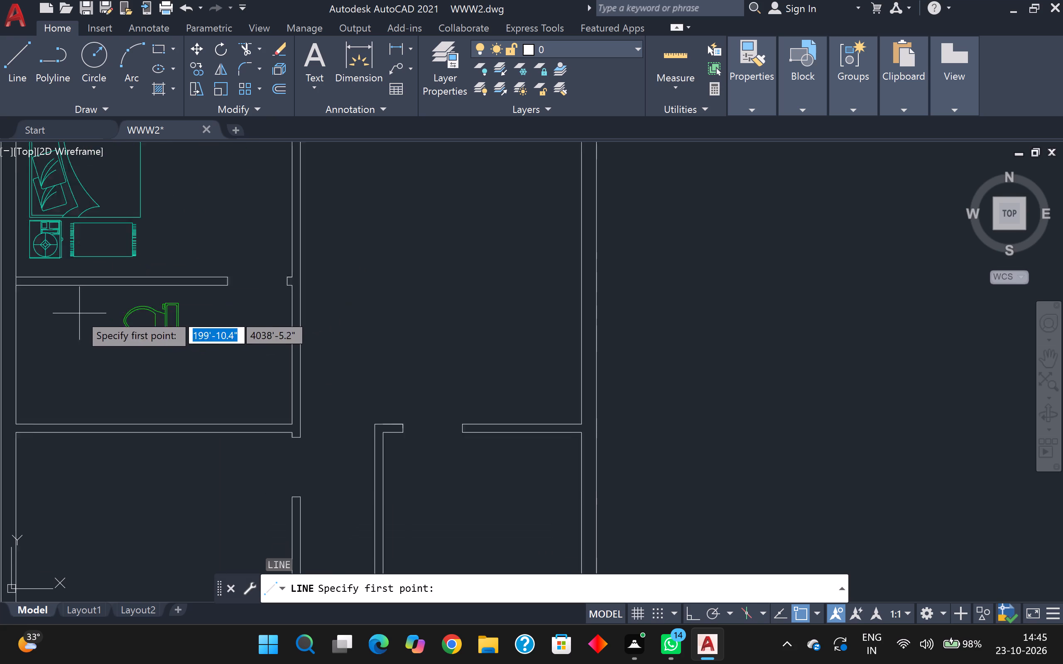
scroll(79, 313, "up", 1)
middle_click_drag(77, 312, 171, 330)
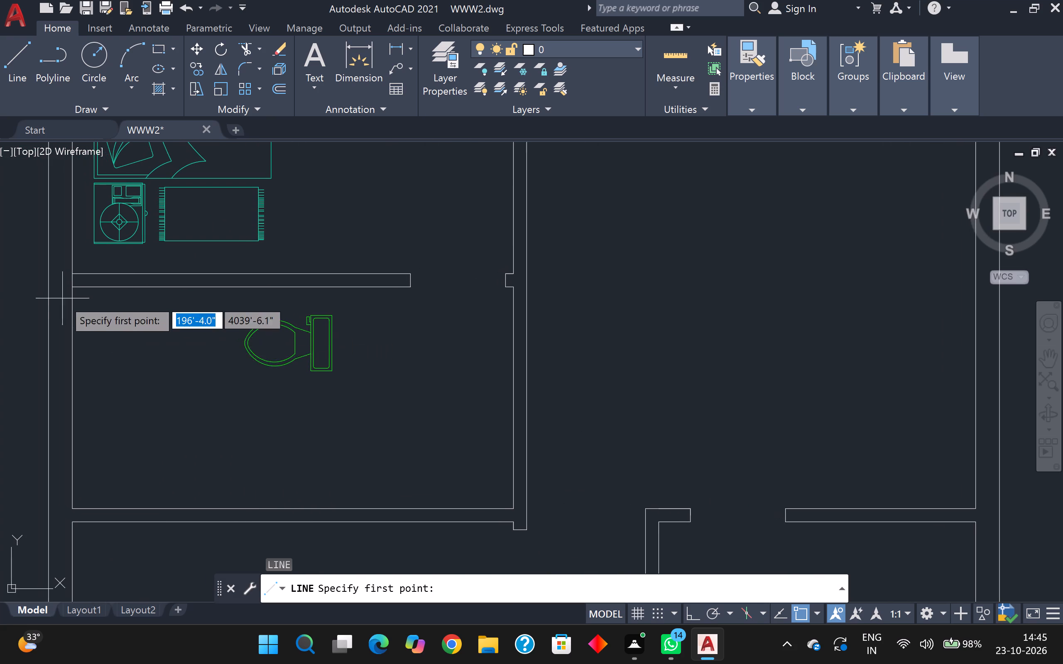
scroll(47, 288, "up", 1)
left_click(88, 286)
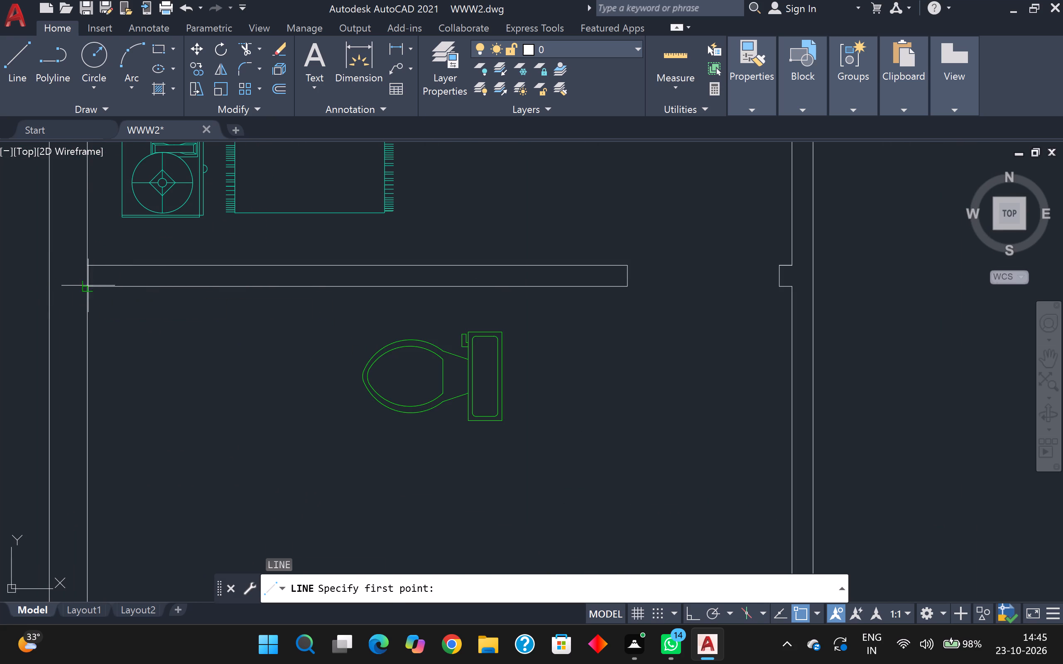
type("3'")
key("Return")
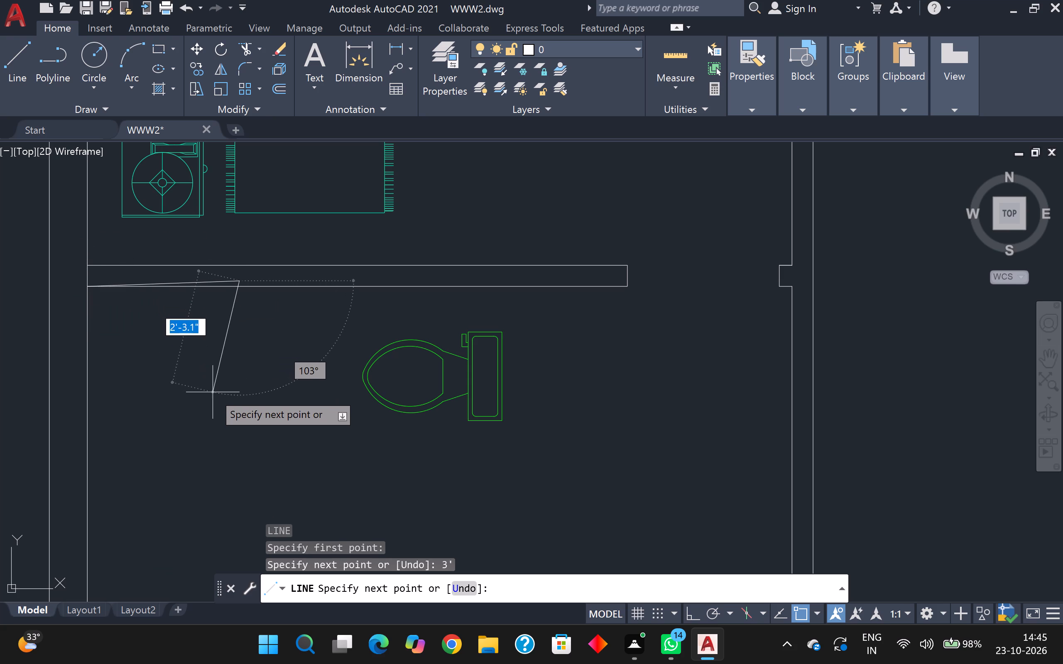
key("ctrl+z")
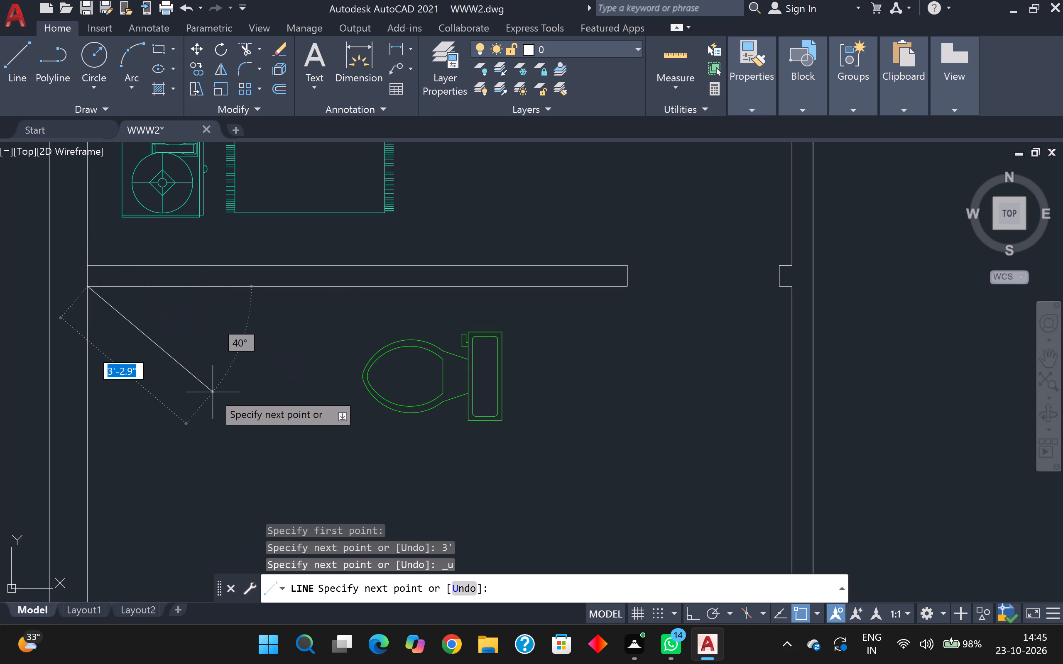
scroll(213, 392, "up", 1)
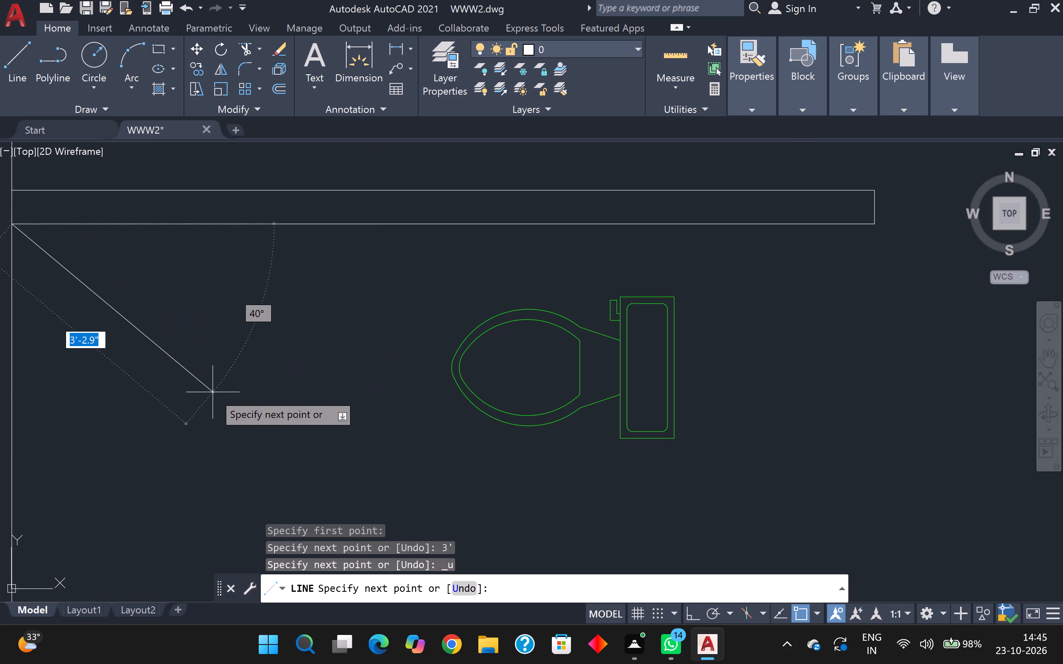
key("F8")
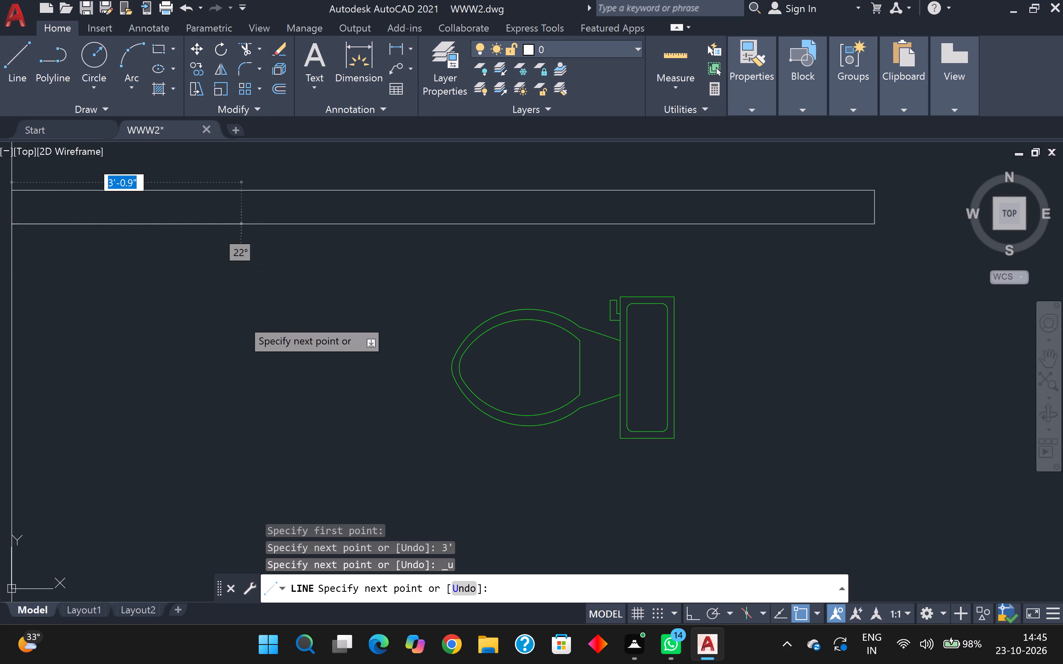
type("3'")
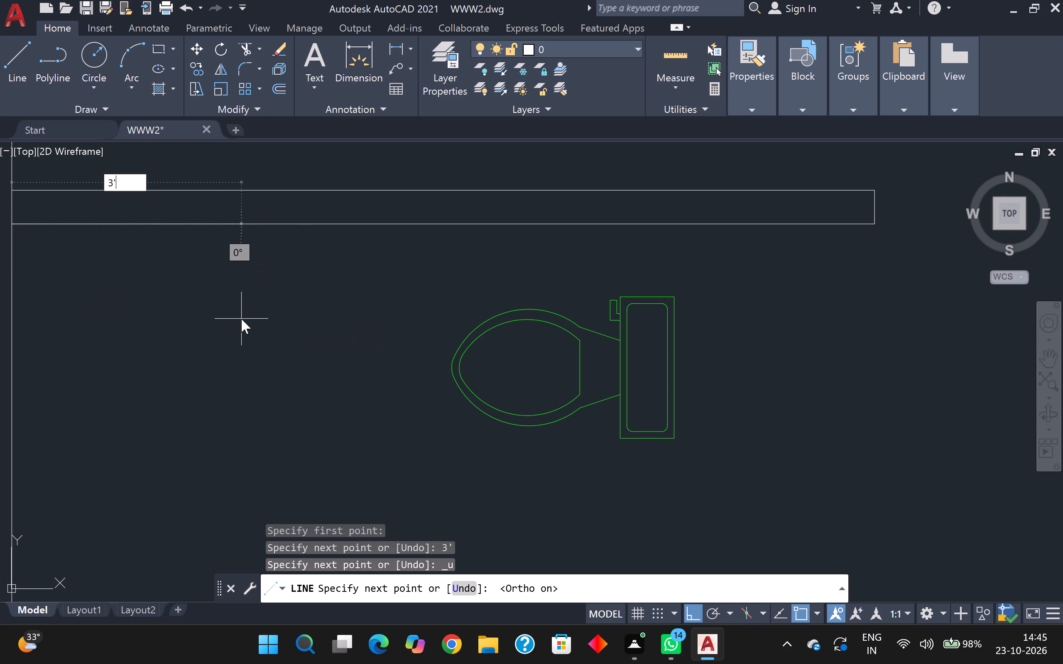
key("Return")
Continue the line straight down to the room's lower wall as the first face of a partition.
scroll(241, 317, "down", 3)
middle_click_drag(248, 315, 272, 232)
scroll(266, 340, "up", 3)
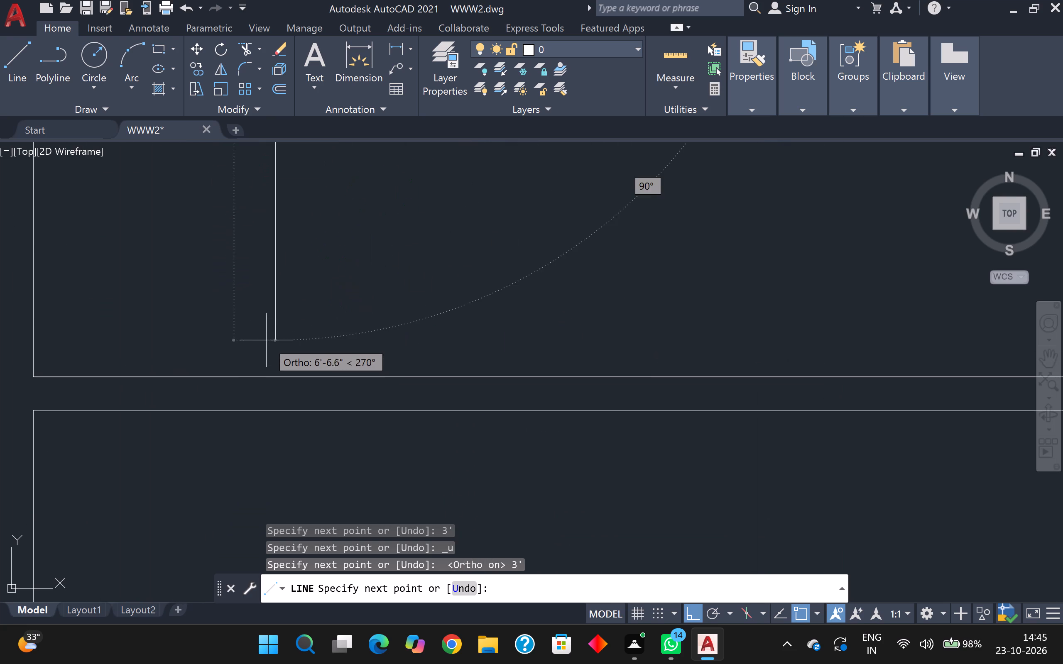
left_click(277, 373)
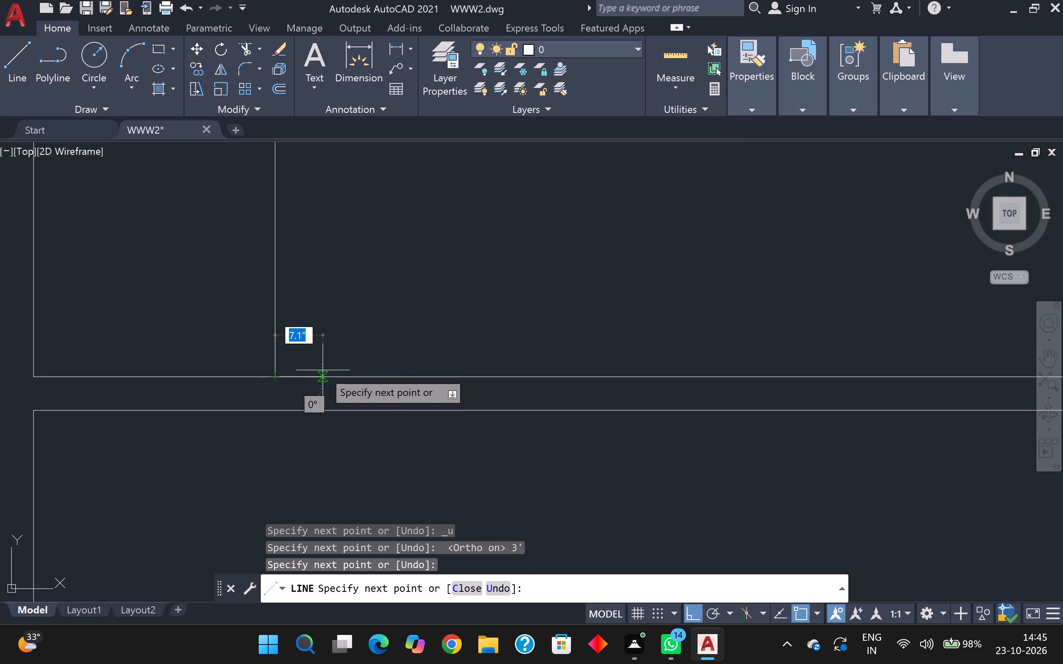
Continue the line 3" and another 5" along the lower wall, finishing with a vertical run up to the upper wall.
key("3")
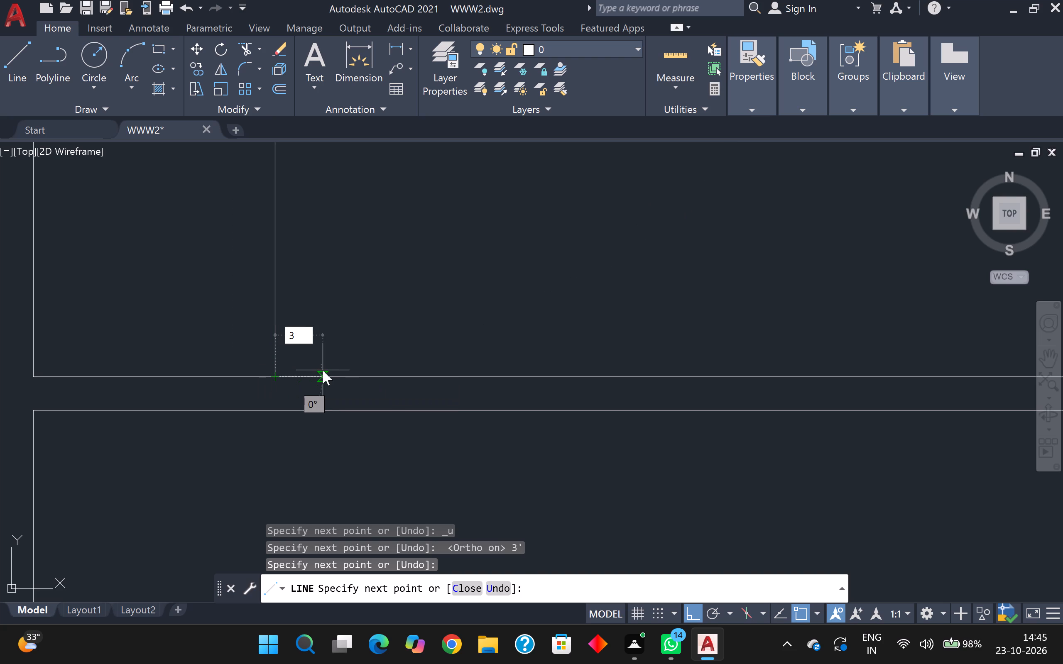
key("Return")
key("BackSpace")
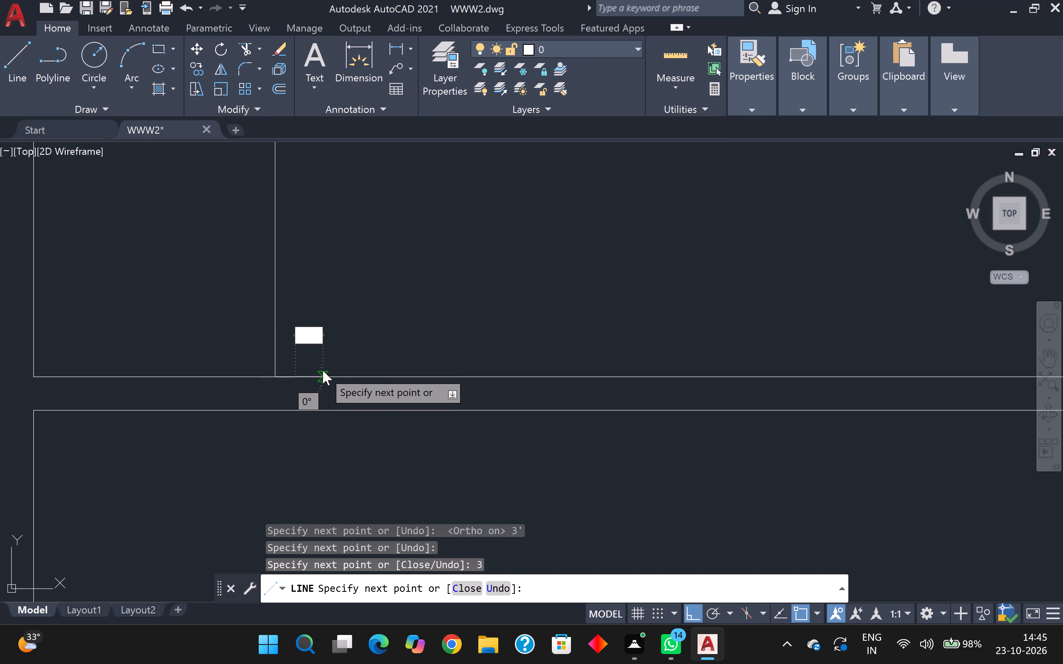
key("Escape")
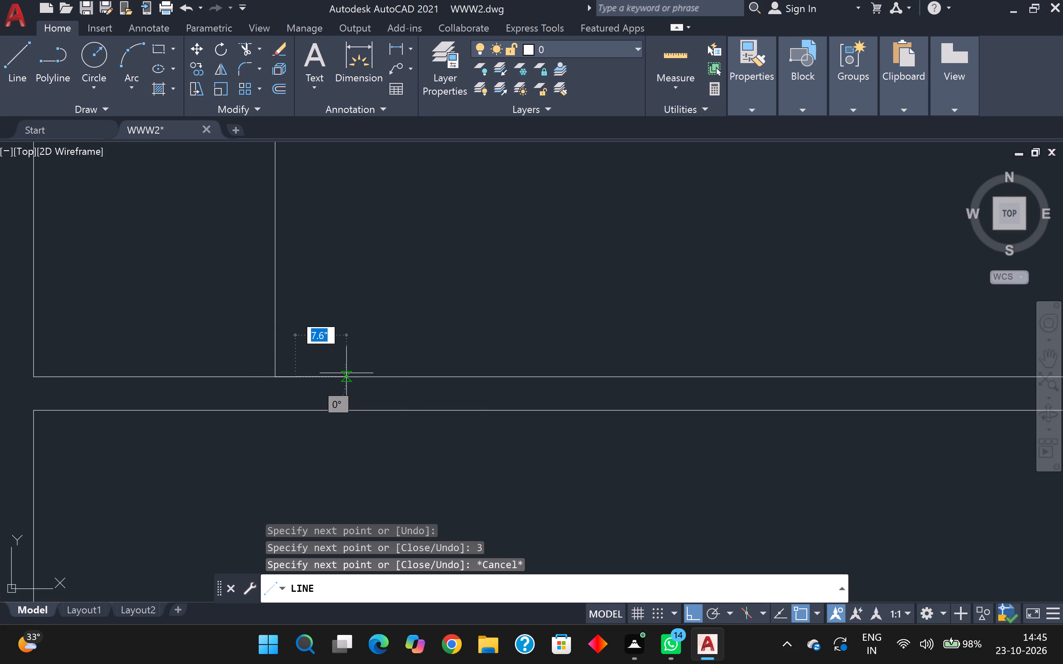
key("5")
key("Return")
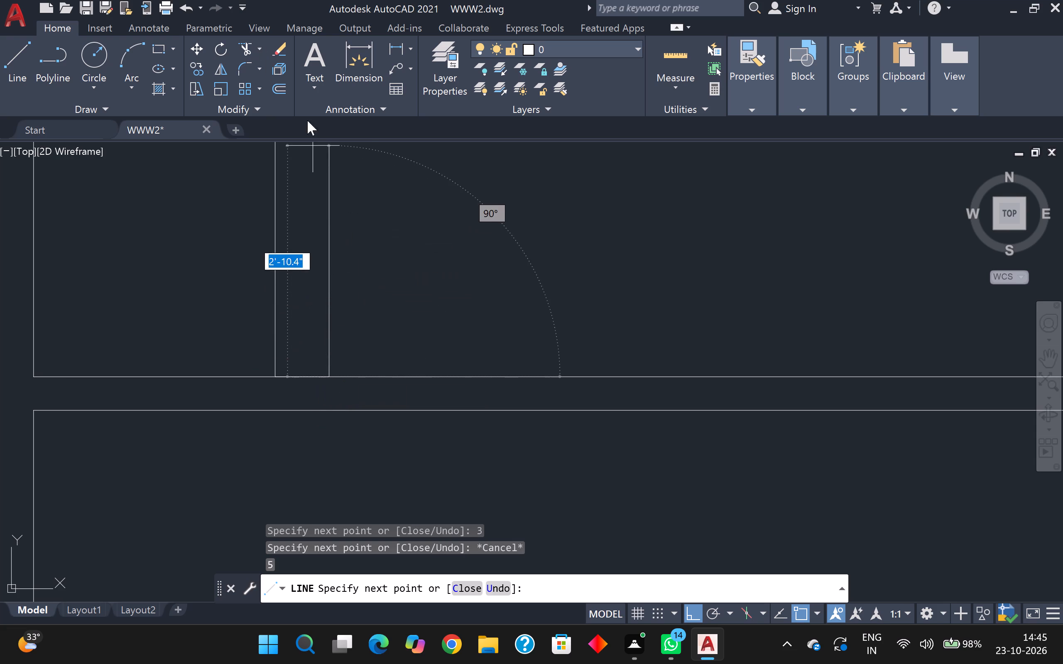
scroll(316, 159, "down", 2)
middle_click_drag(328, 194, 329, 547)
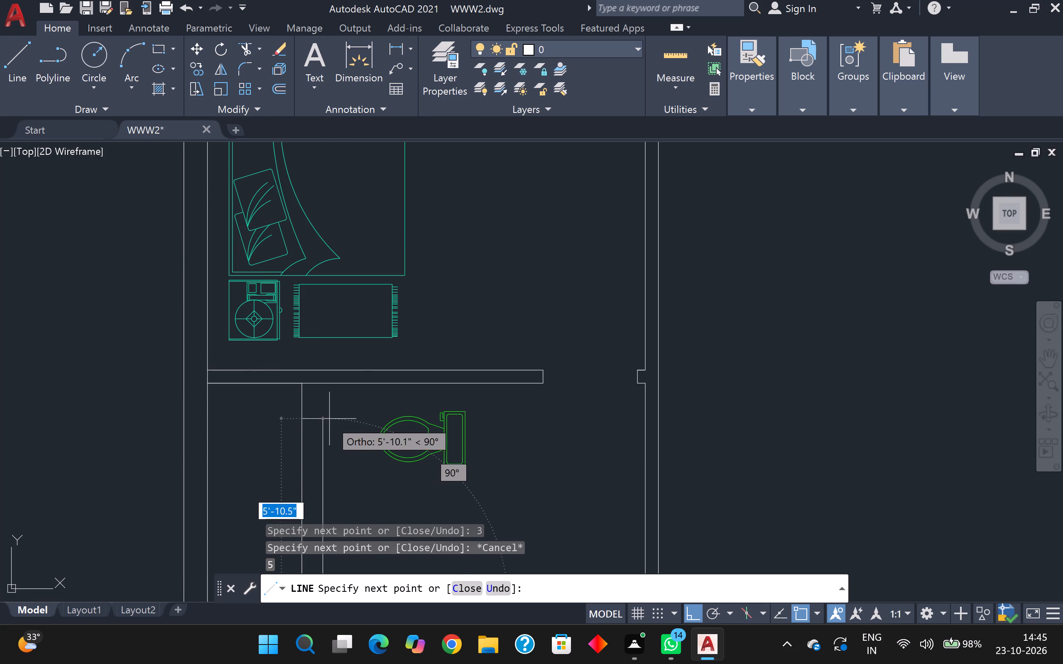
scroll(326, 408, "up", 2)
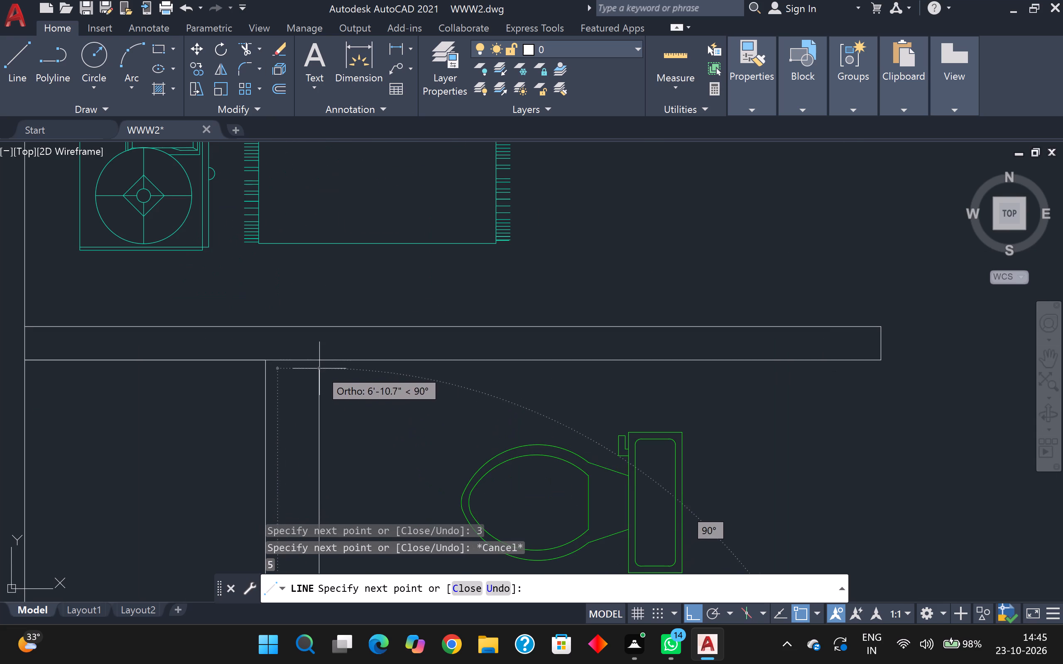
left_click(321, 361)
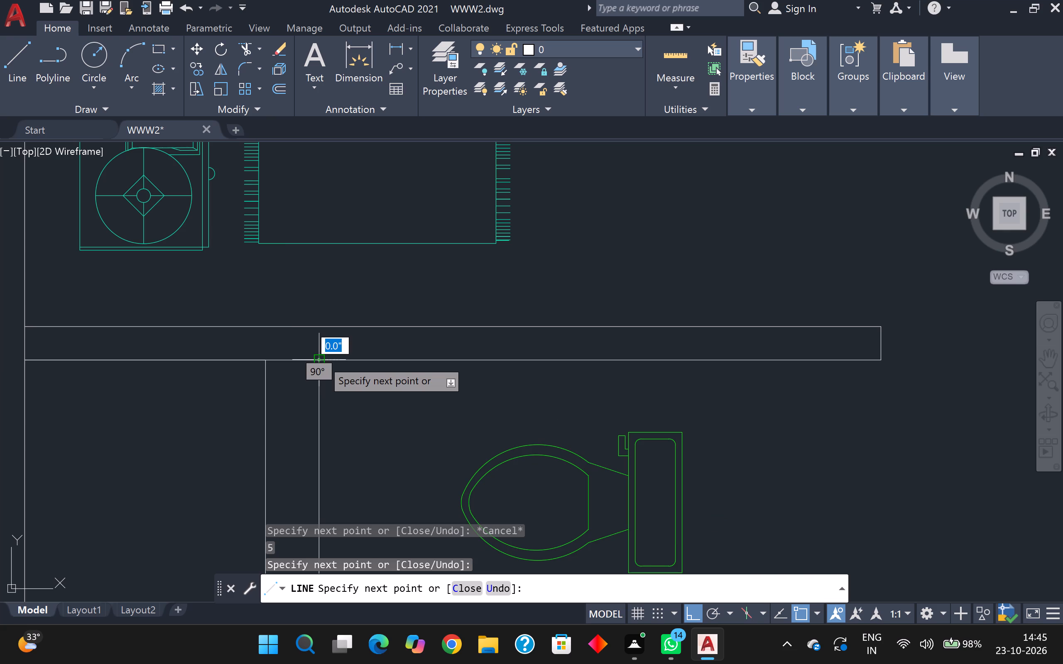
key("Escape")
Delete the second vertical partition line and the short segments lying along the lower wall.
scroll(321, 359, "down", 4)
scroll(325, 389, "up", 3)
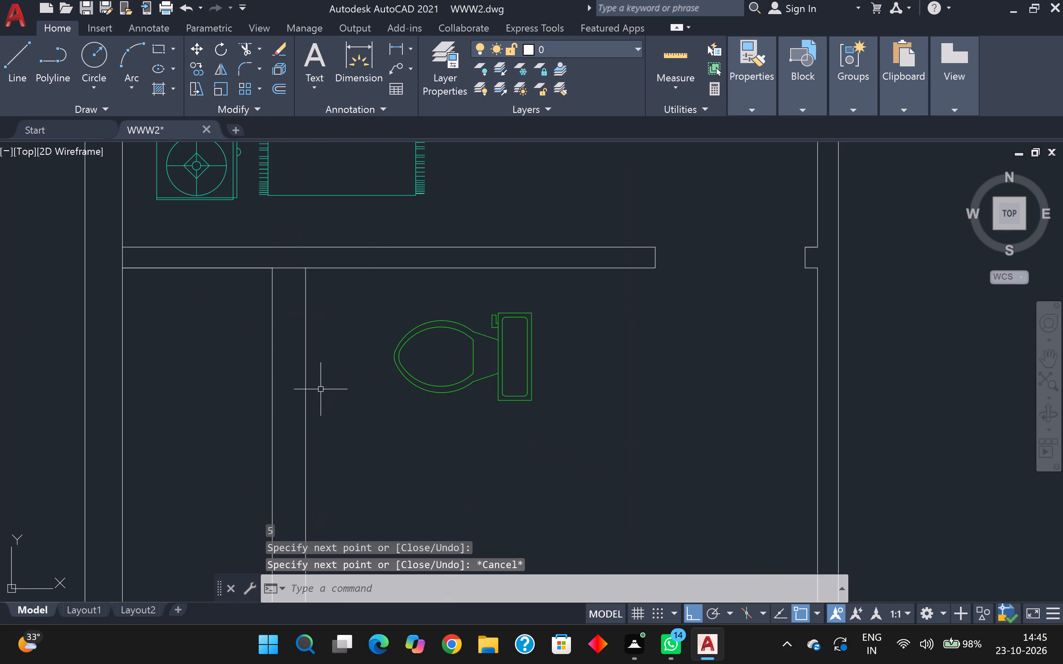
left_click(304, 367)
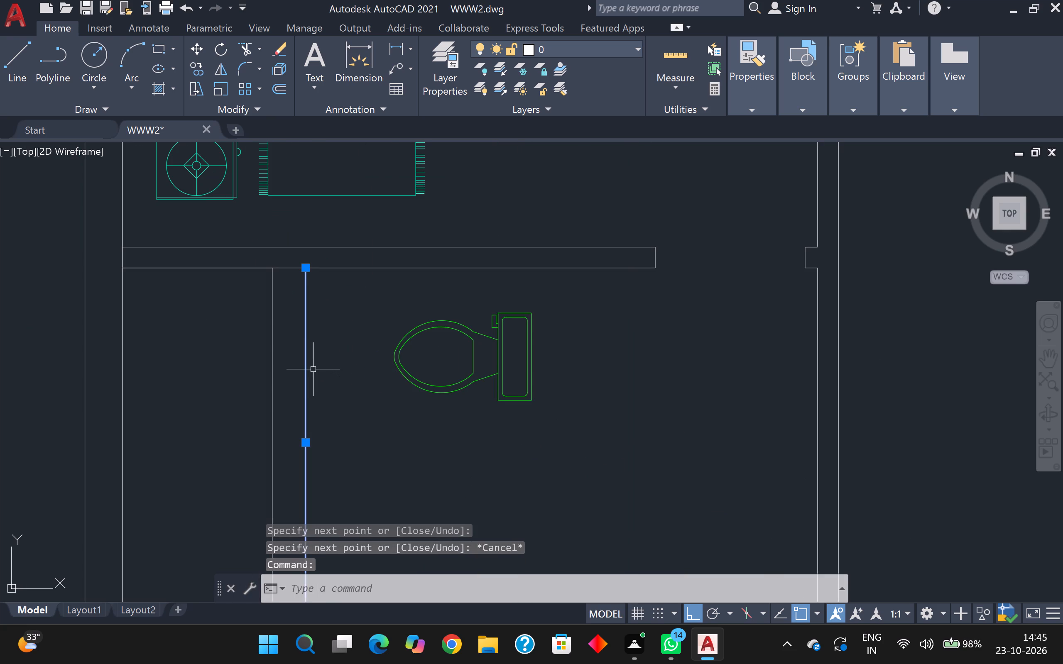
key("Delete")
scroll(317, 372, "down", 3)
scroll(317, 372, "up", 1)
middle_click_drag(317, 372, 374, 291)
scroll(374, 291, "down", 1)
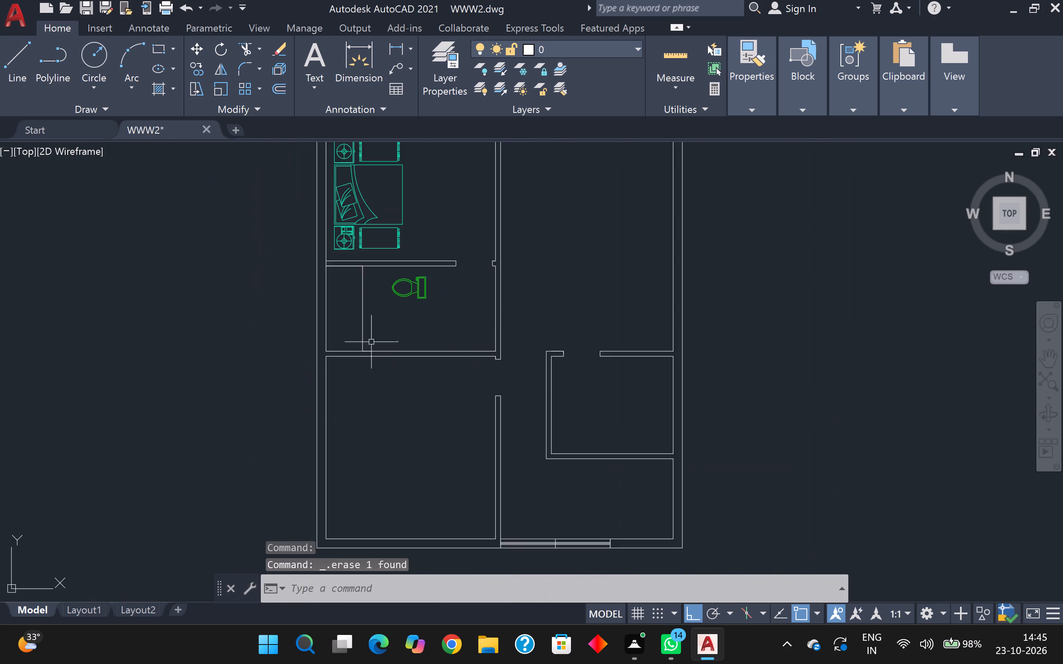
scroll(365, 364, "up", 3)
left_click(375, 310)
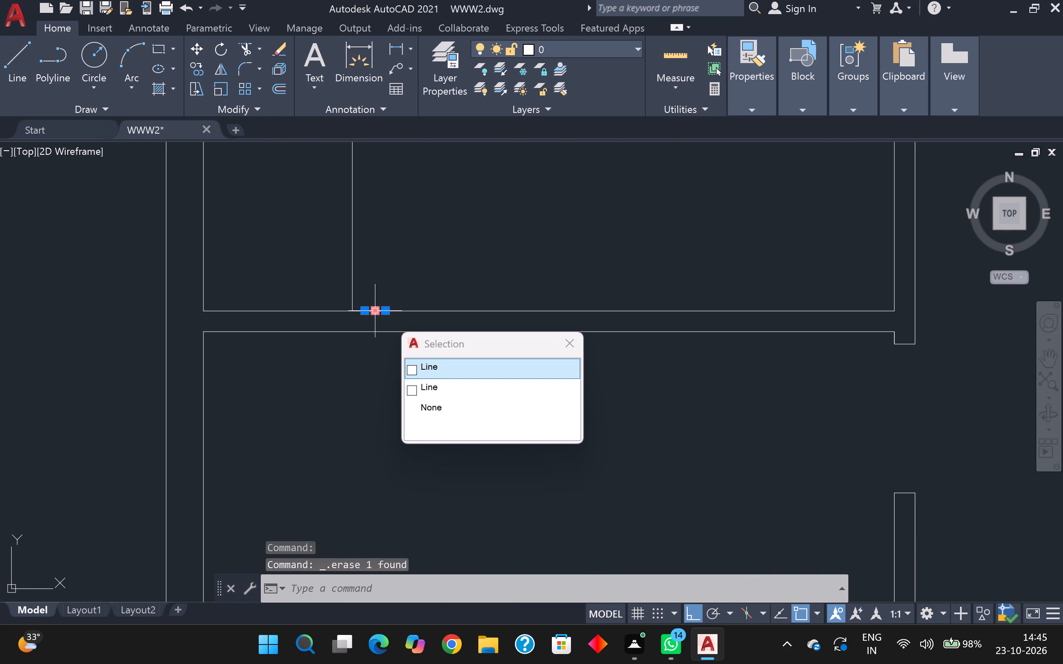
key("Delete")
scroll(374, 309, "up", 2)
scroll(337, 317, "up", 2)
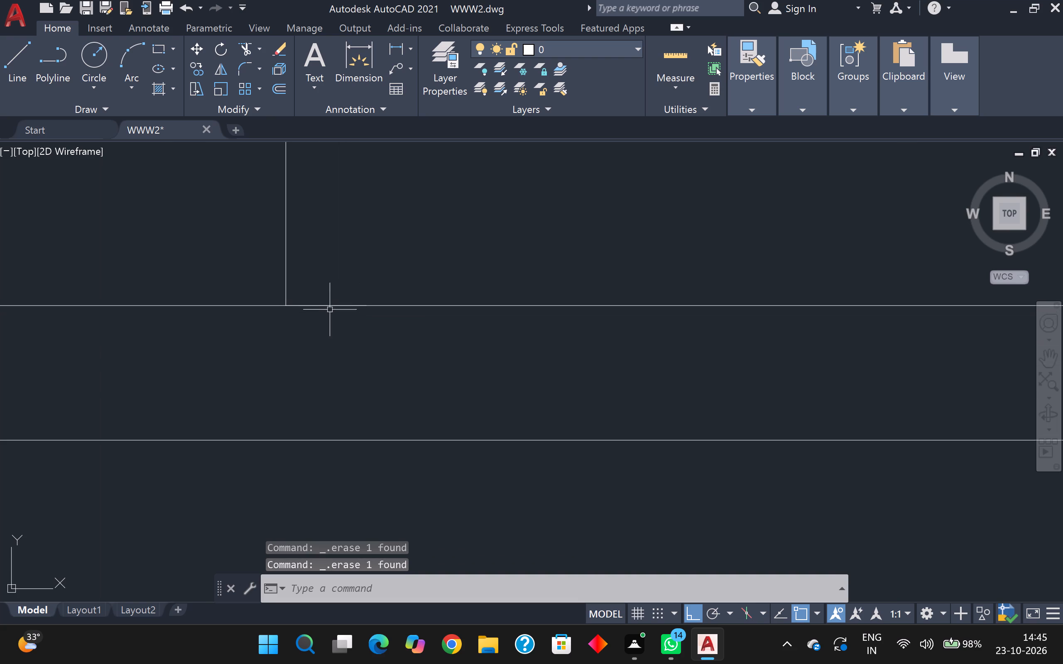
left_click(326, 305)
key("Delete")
Draw the partition's second face from the first face's lower end, 5" across and straight up to the upper wall.
key("l")
key("Return")
left_click(288, 303)
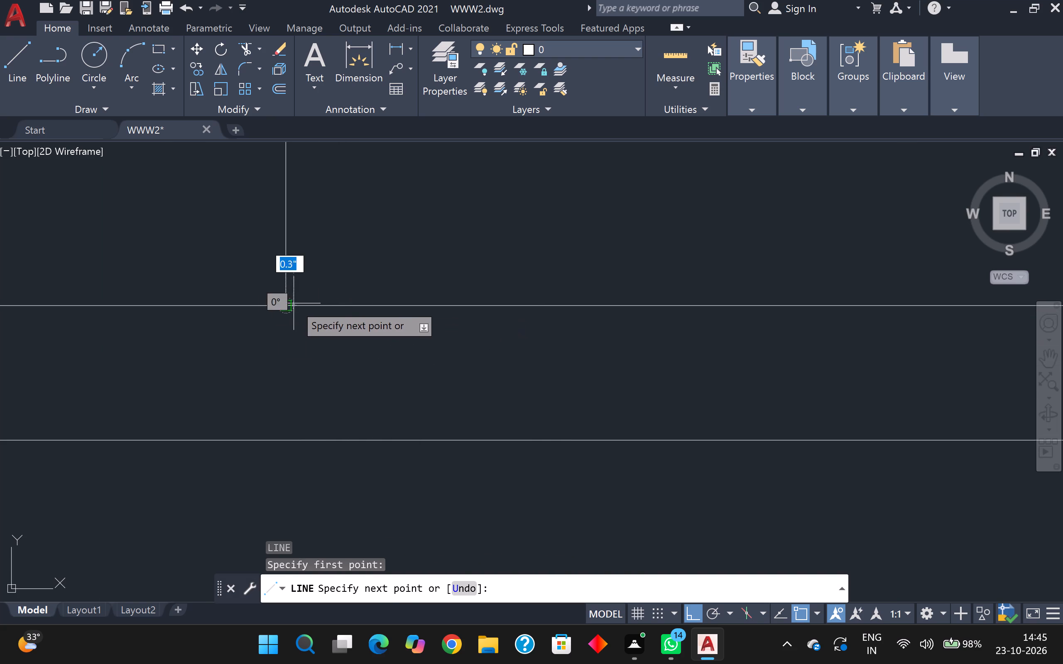
key("5")
key("Return")
scroll(314, 305, "down", 3)
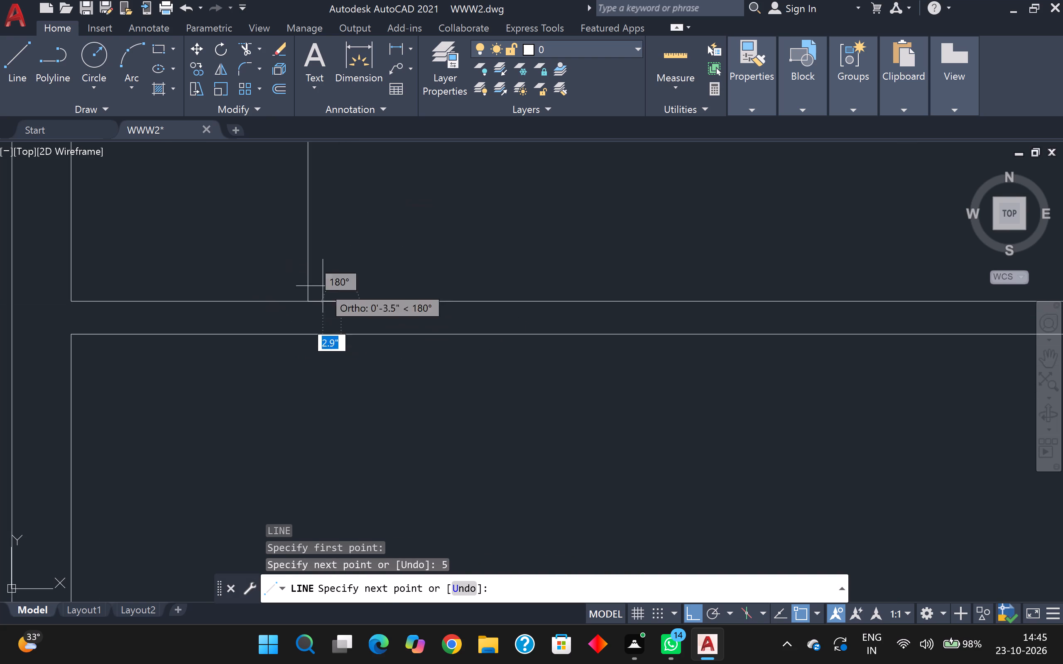
middle_click_drag(359, 259, 393, 400)
scroll(393, 363, "down", 3)
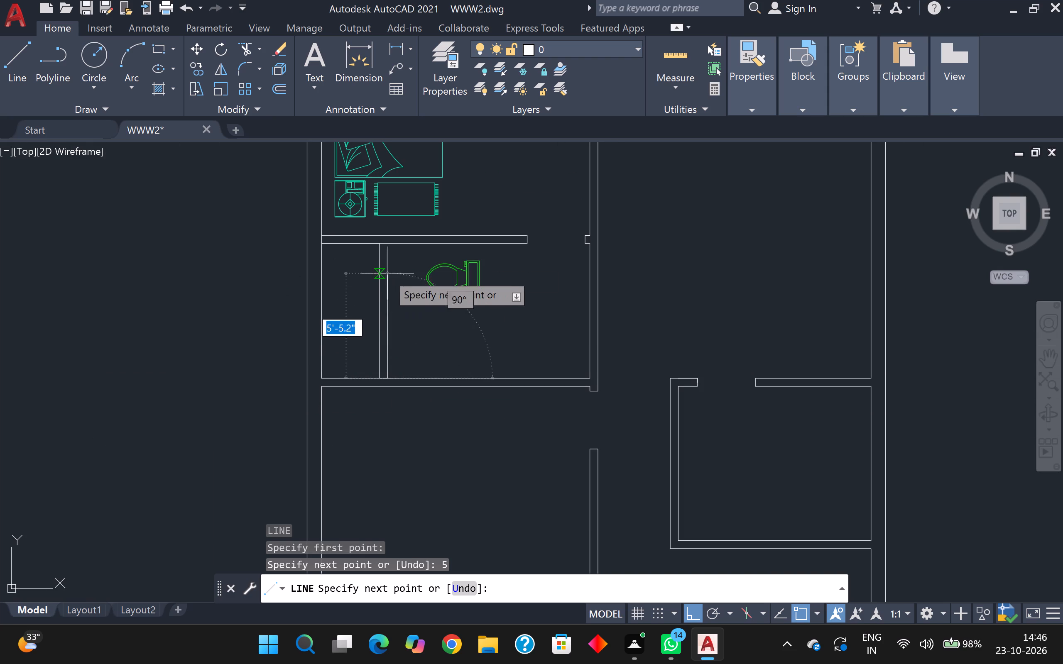
scroll(386, 256, "up", 2)
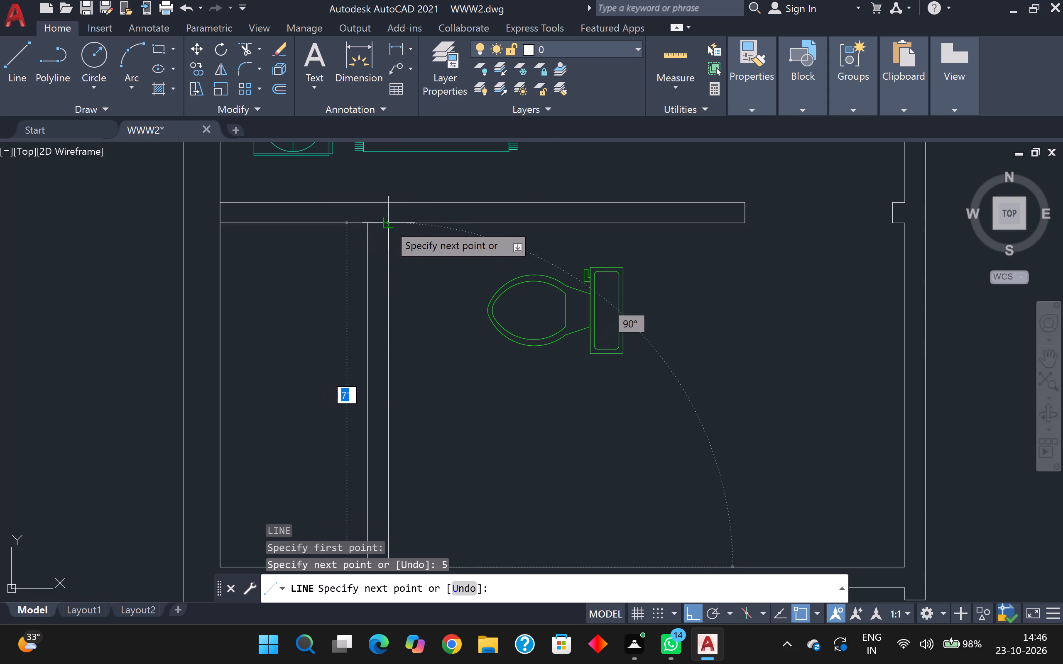
scroll(388, 223, "up", 4)
left_click(382, 220)
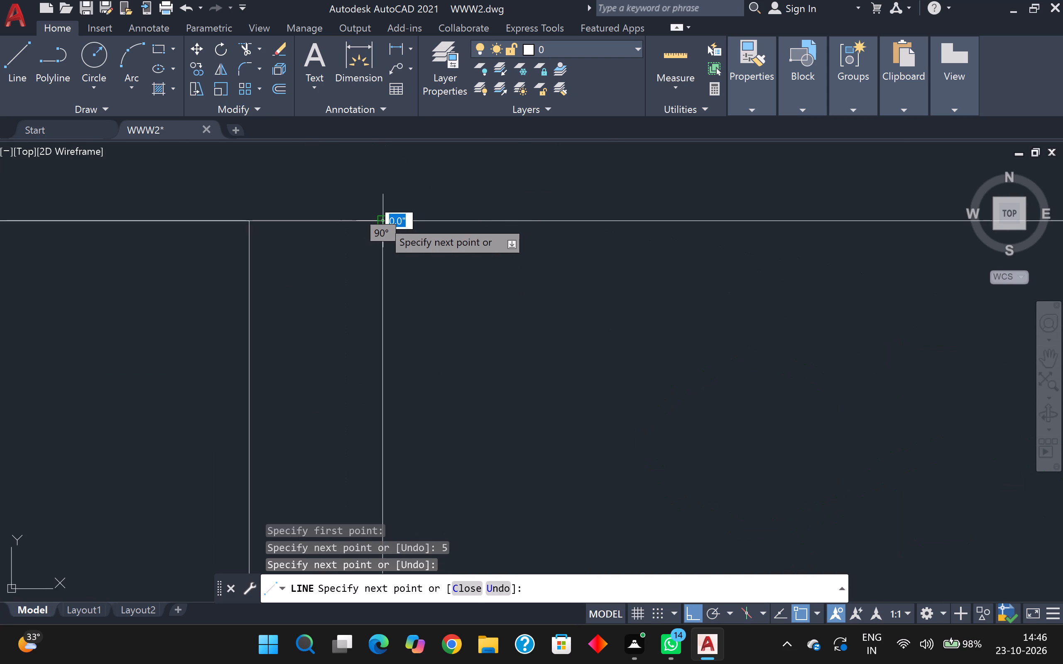
scroll(377, 228, "down", 6)
key("Escape")
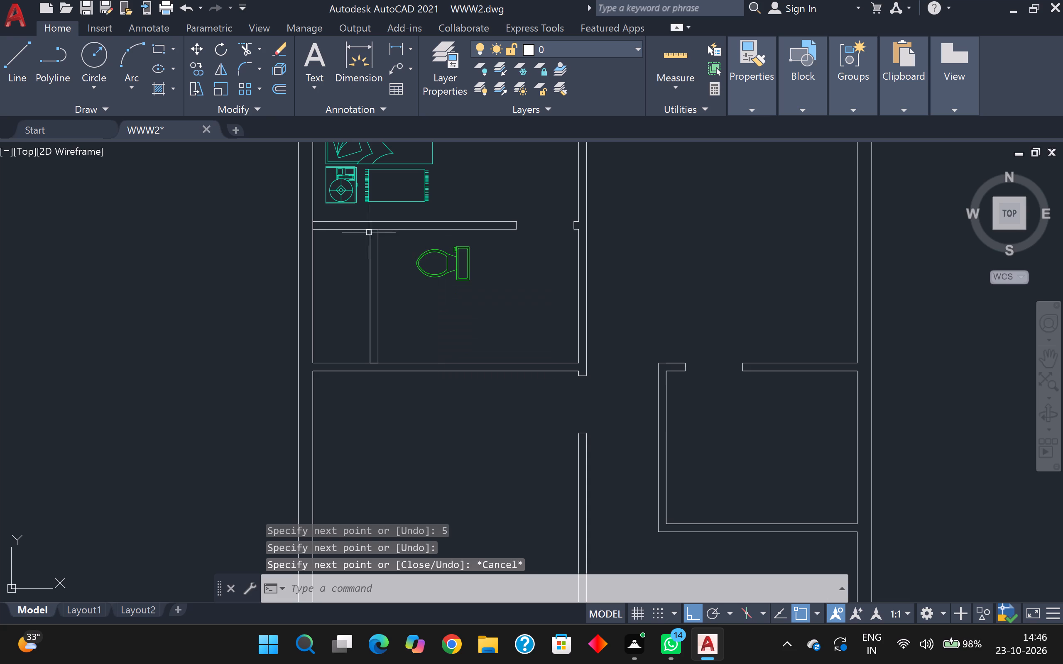
Trim the upper and lower wall lines between the two faces of the new partition.
left_click(247, 47)
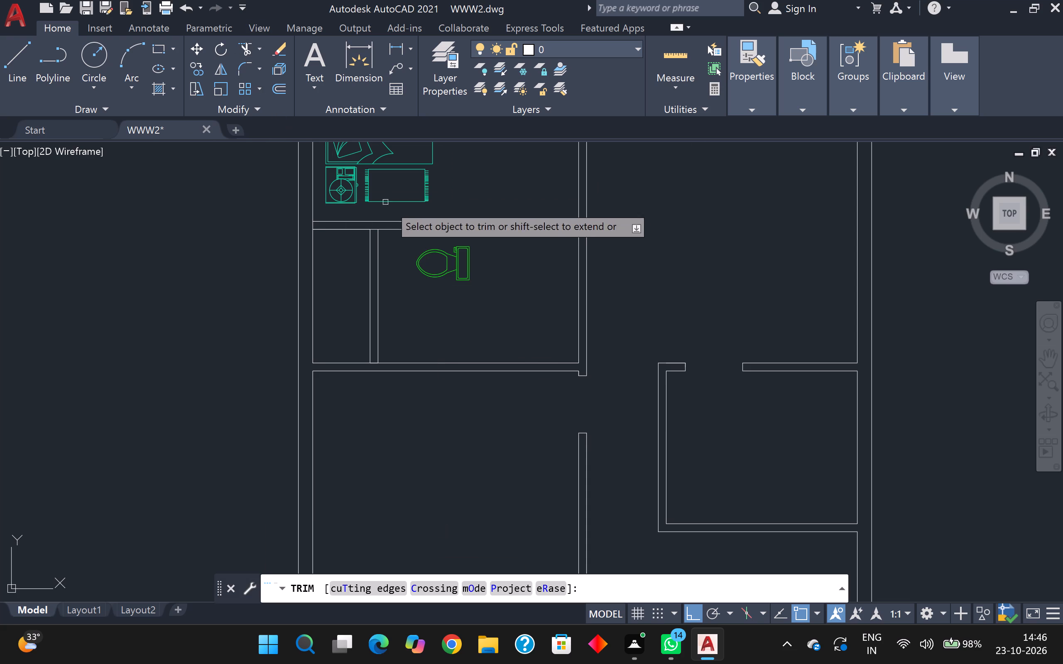
scroll(391, 206, "up", 2)
scroll(363, 238, "up", 2)
left_click(328, 304)
scroll(326, 303, "down", 3)
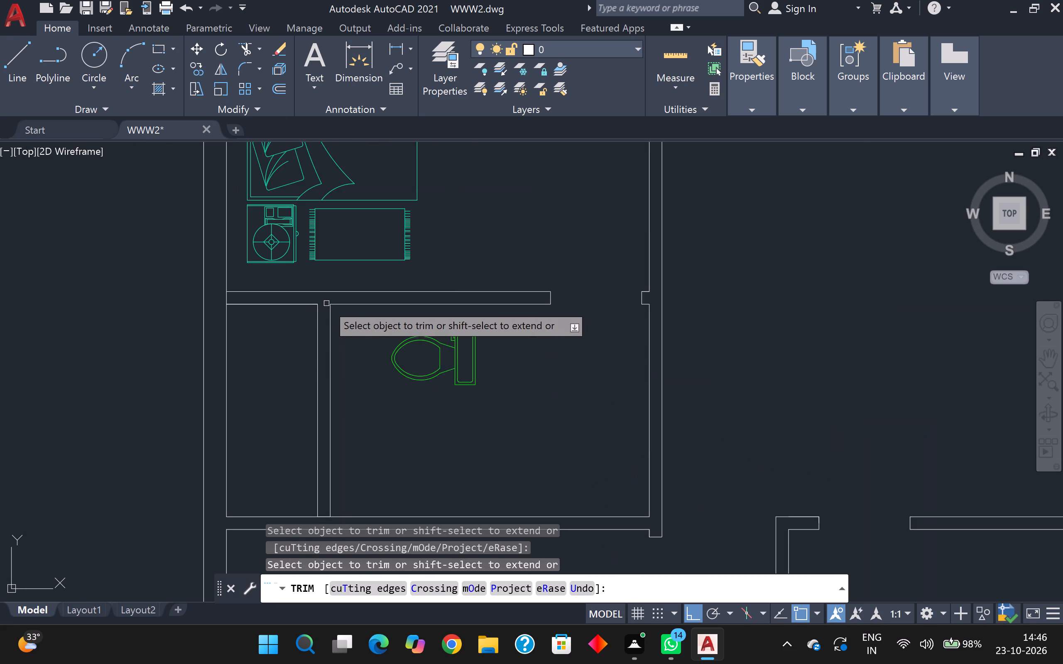
scroll(367, 359, "down", 1)
middle_click_drag(394, 378, 424, 303)
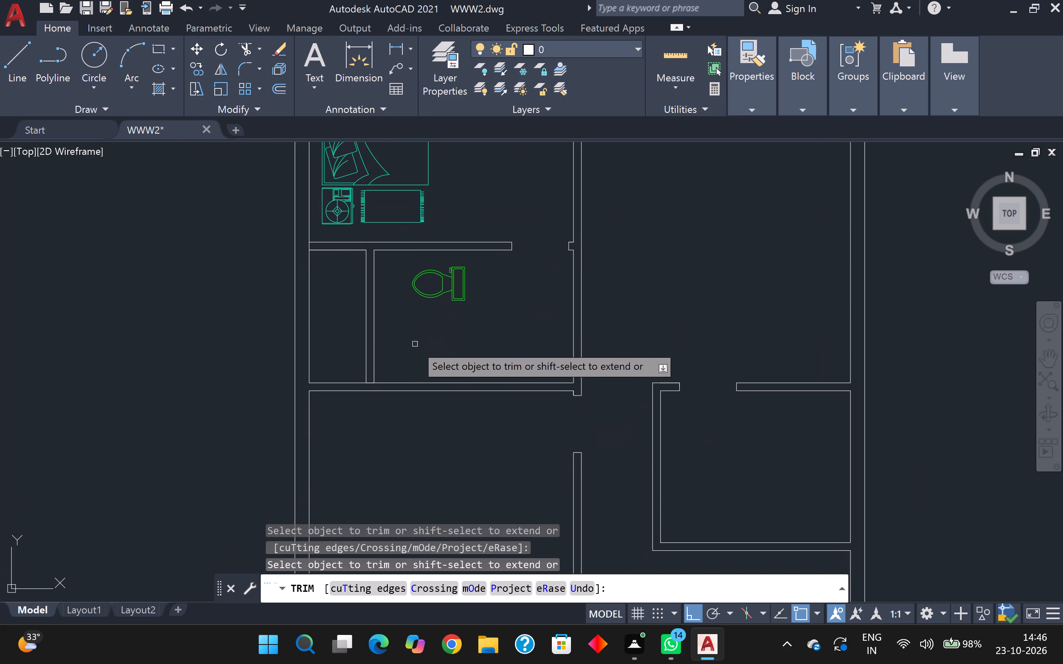
scroll(350, 370, "up", 2)
scroll(403, 393, "up", 3)
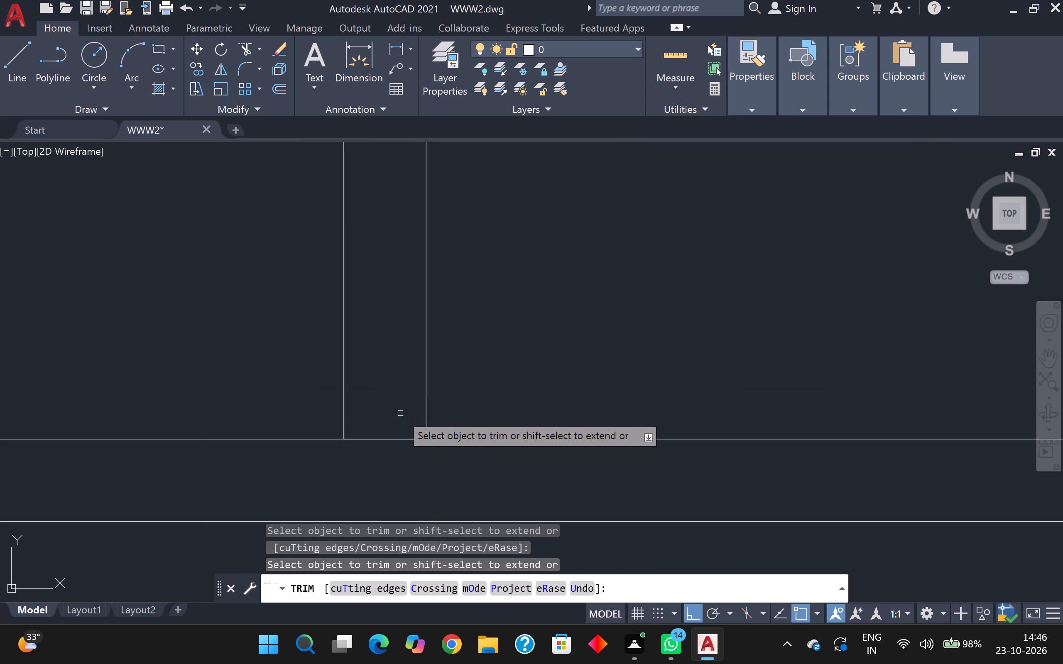
left_click(402, 436)
left_click(402, 451)
scroll(402, 449, "down", 5)
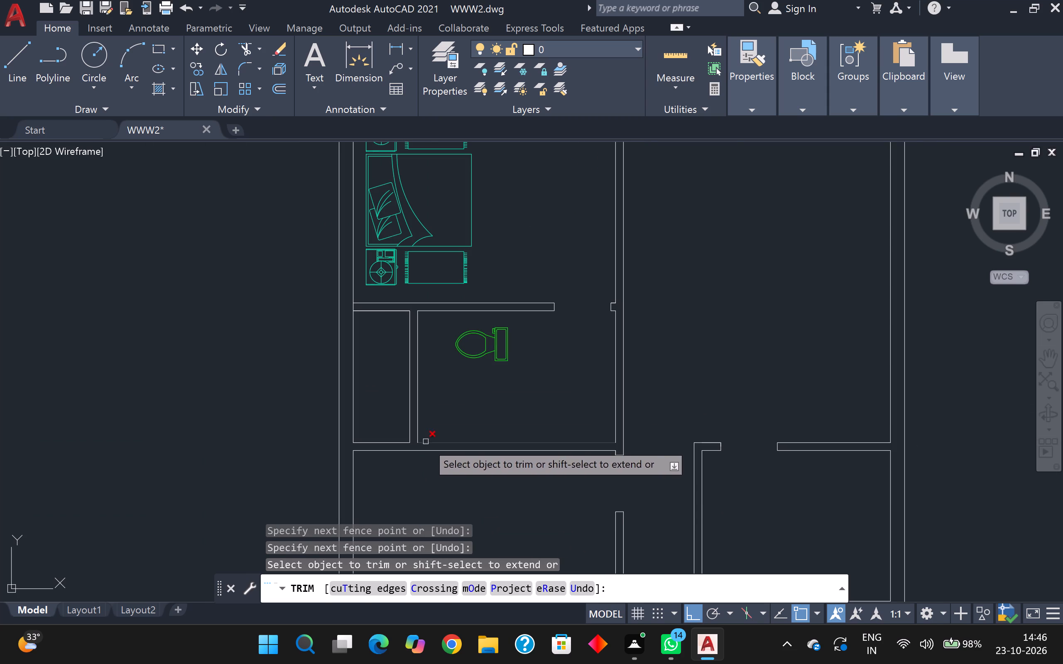
scroll(458, 487, "down", 1)
middle_click_drag(458, 487, 370, 333)
scroll(458, 484, "down", 1)
middle_click_drag(370, 341, 396, 373)
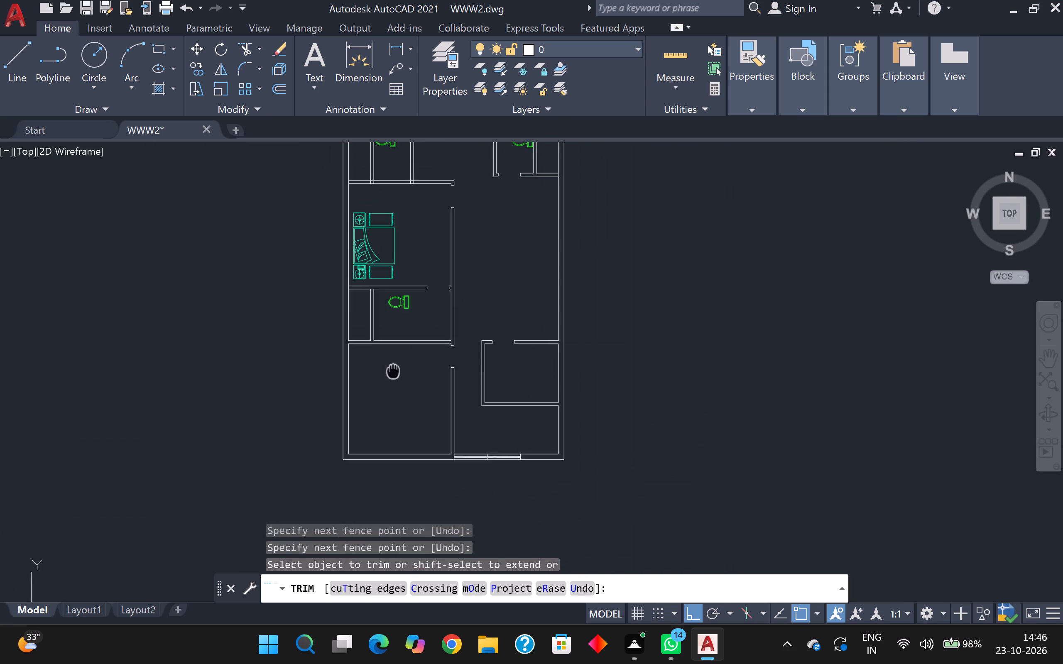
Rotate the toilet in the lower-left bathroom 90° so its tank faces the upper wall.
middle_click_drag(396, 373, 417, 391)
key("Escape")
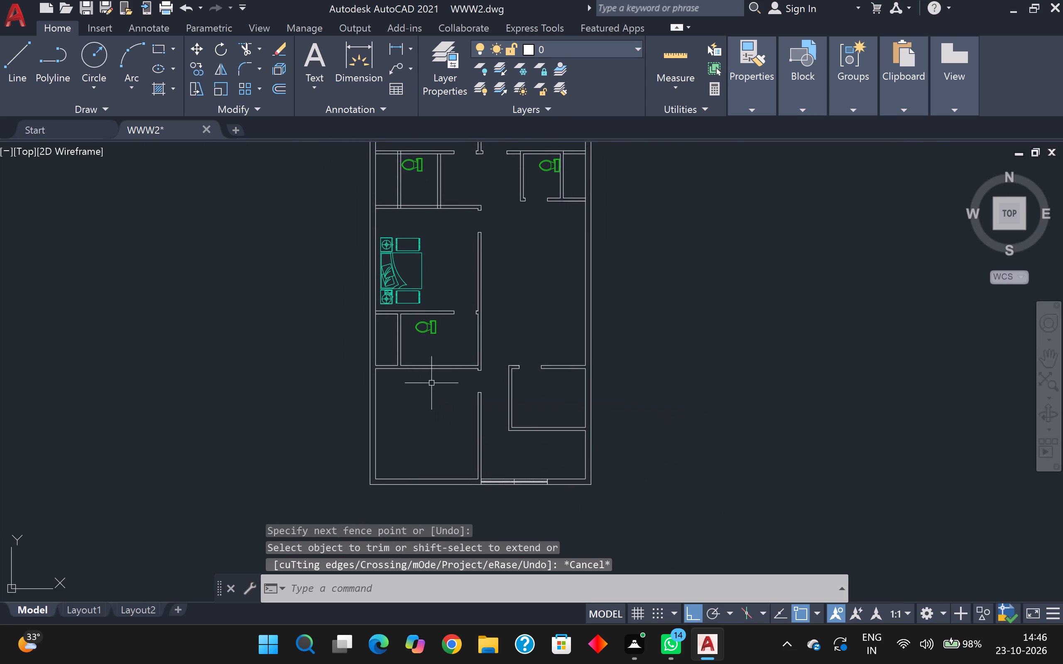
scroll(437, 350, "up", 2)
scroll(408, 320, "up", 1)
scroll(409, 320, "down", 3)
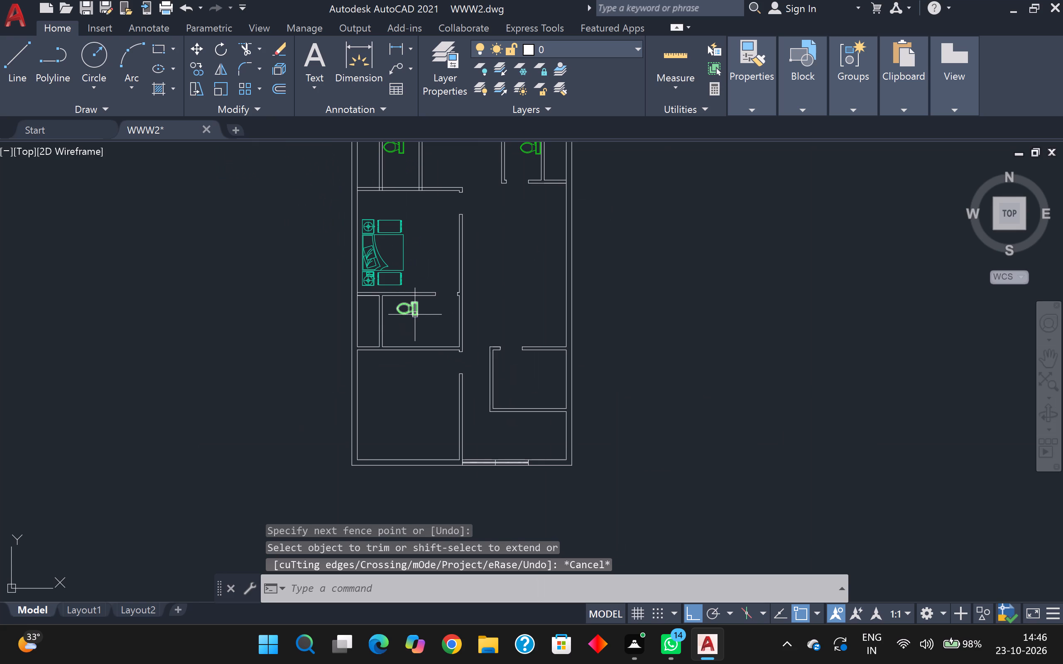
left_click(415, 315)
key("r")
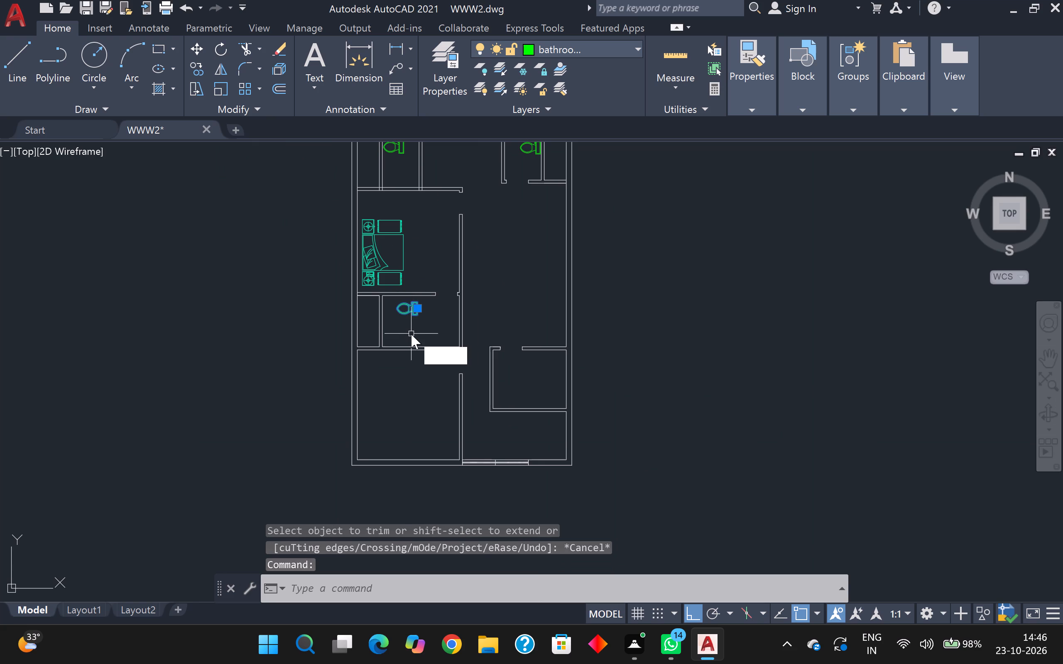
key("o")
key("Return")
left_click(411, 320)
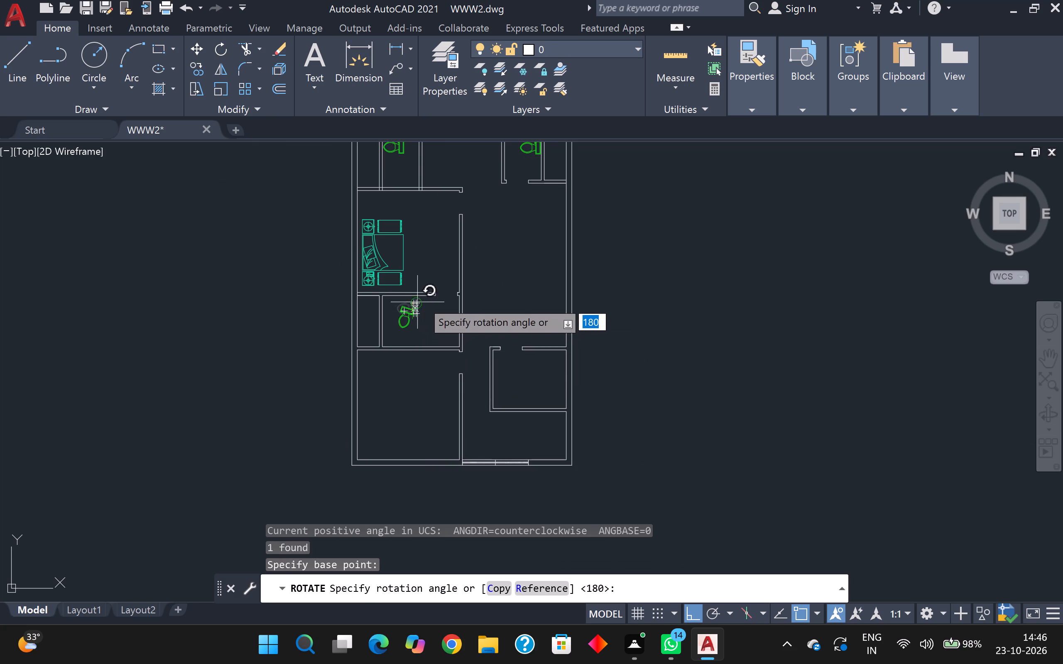
left_click(414, 269)
Move the rotated toilet, with Ortho off, into the bathroom's upper-left corner, close to the partition and upper wall.
scroll(407, 312, "up", 3)
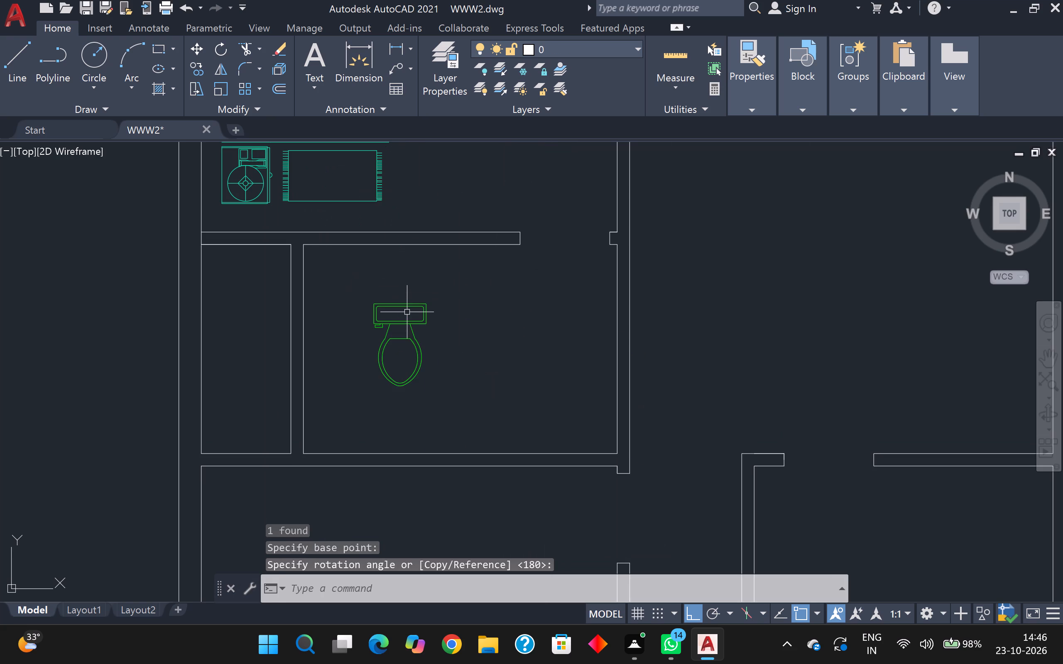
left_click(404, 305)
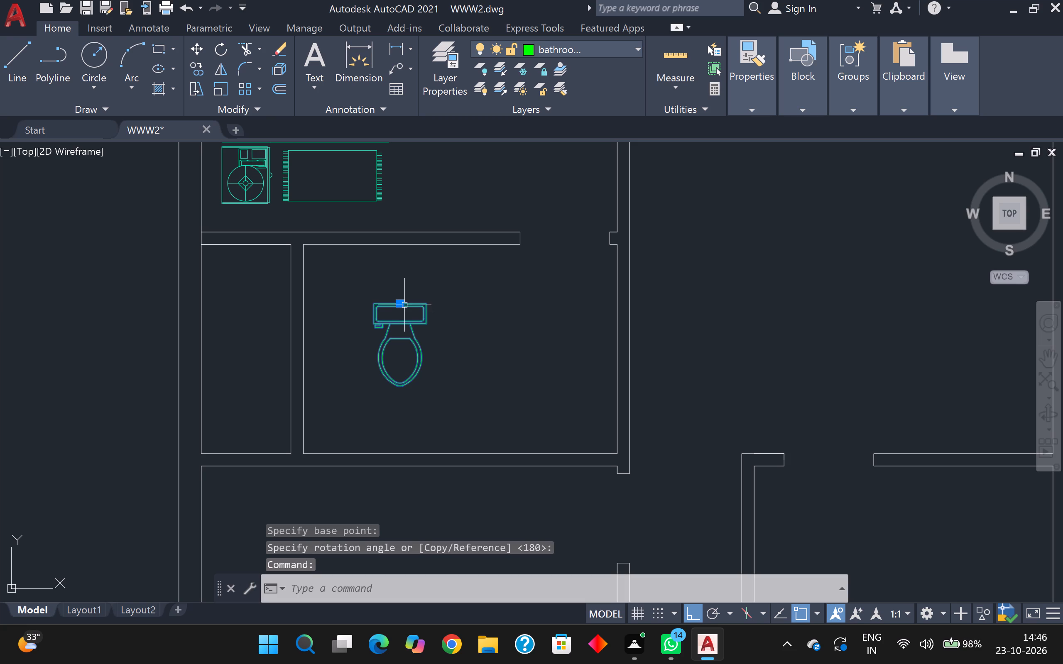
key("m")
key("Return")
key("apostrophe")
left_click(403, 309)
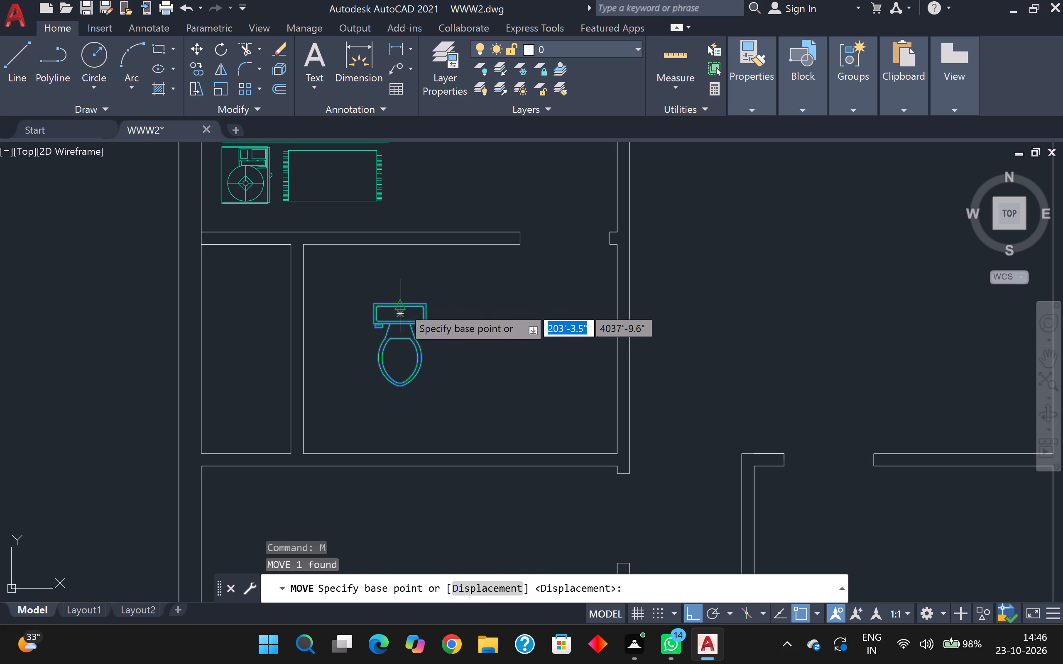
left_click(402, 314)
scroll(384, 282, "up", 2)
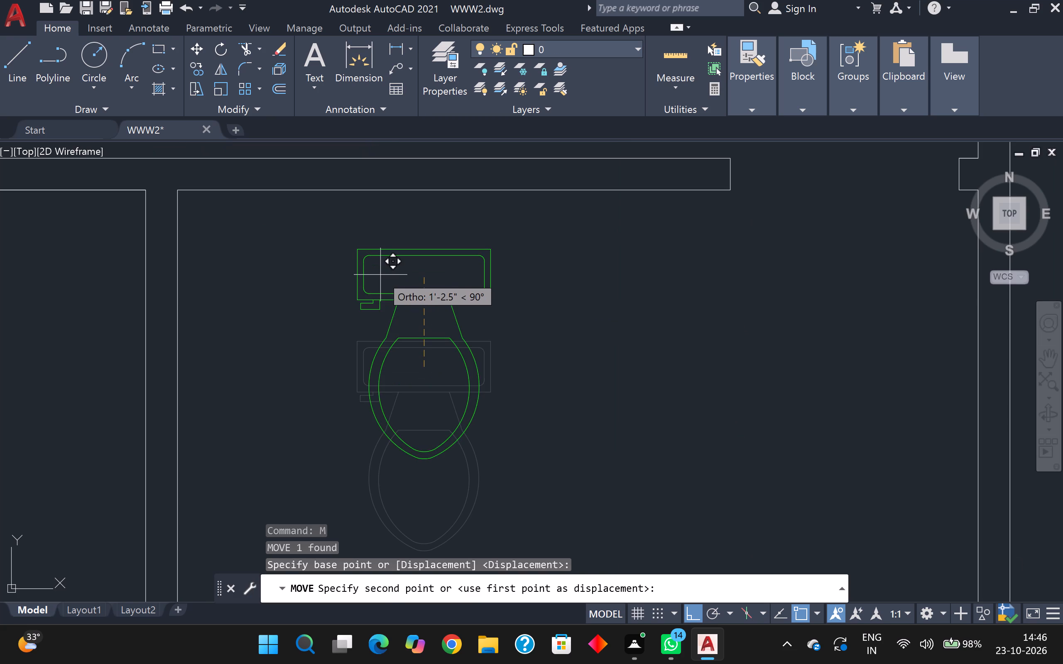
scroll(384, 286, "up", 1)
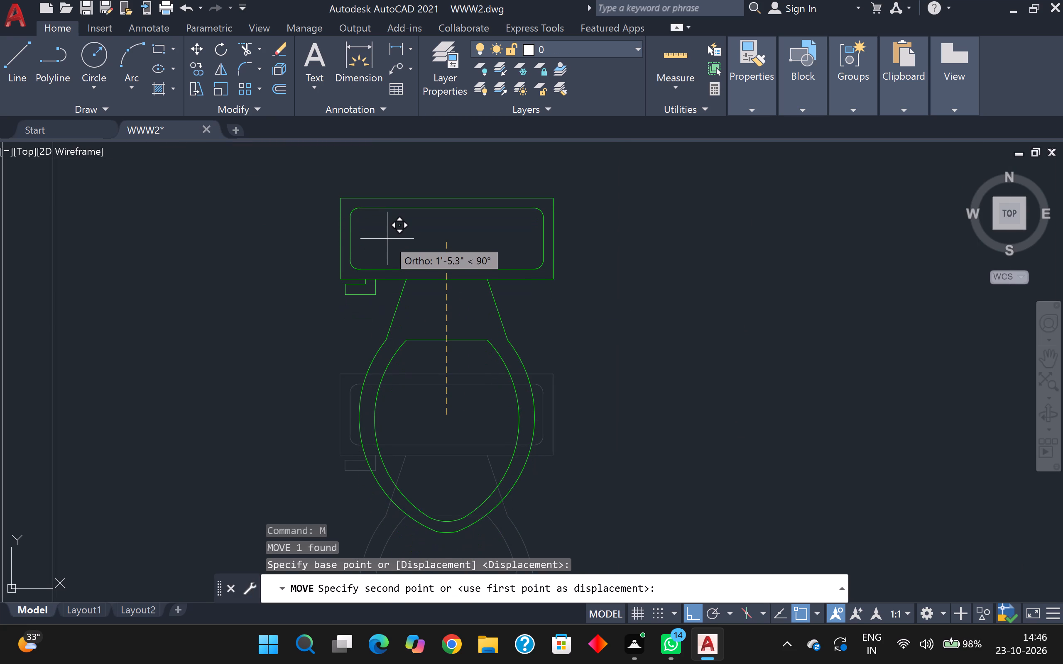
key("F8")
scroll(379, 249, "down", 2)
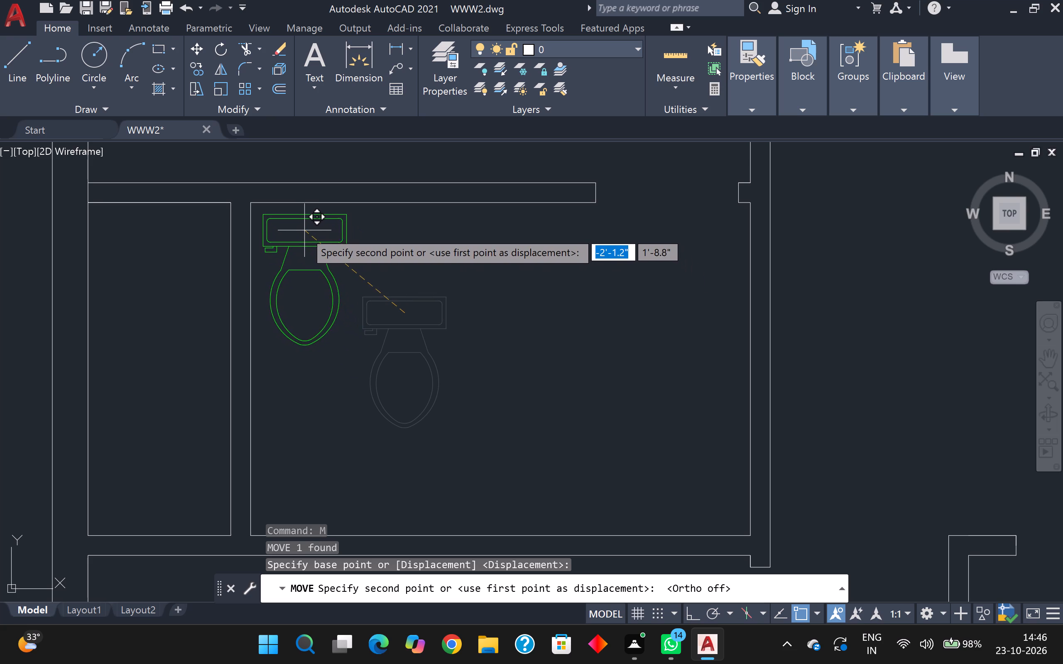
scroll(293, 229, "up", 1)
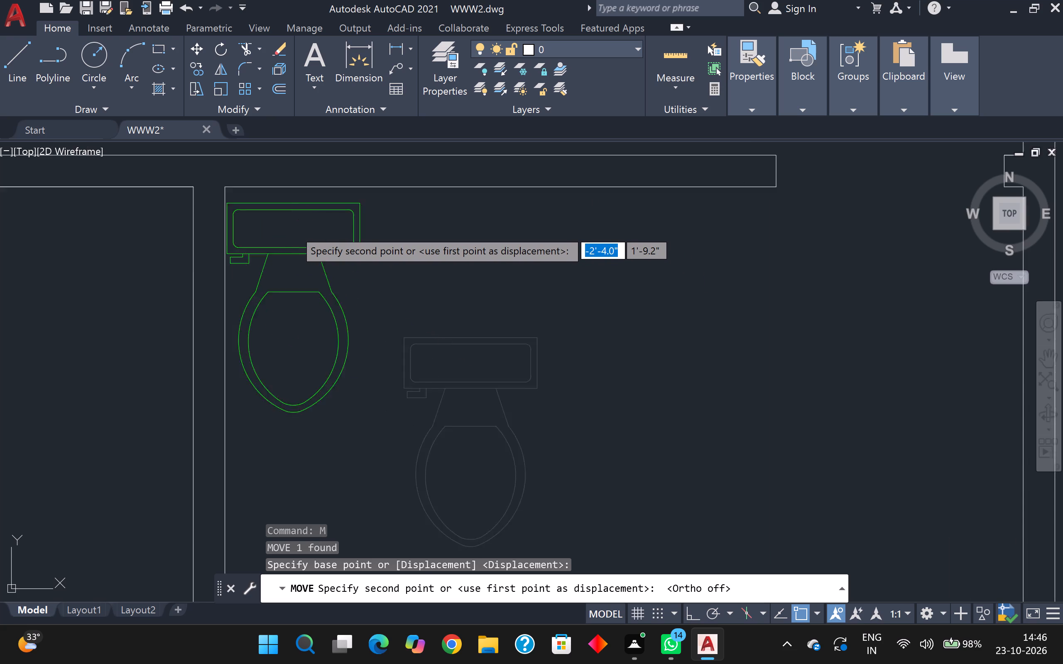
scroll(293, 229, "up", 2)
scroll(298, 227, "down", 2)
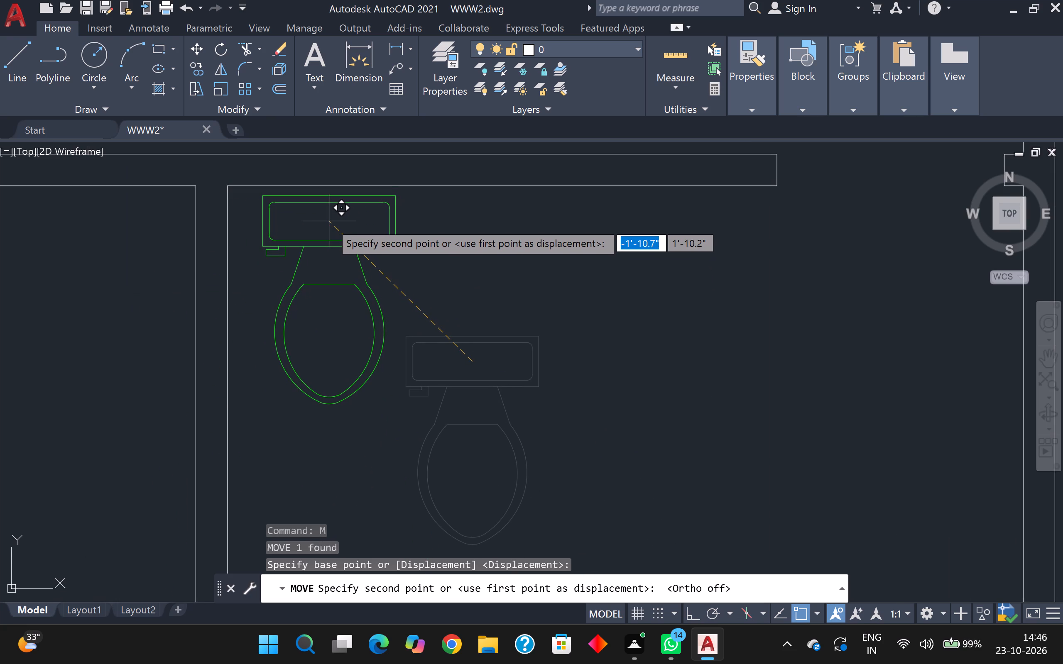
scroll(328, 221, "up", 1)
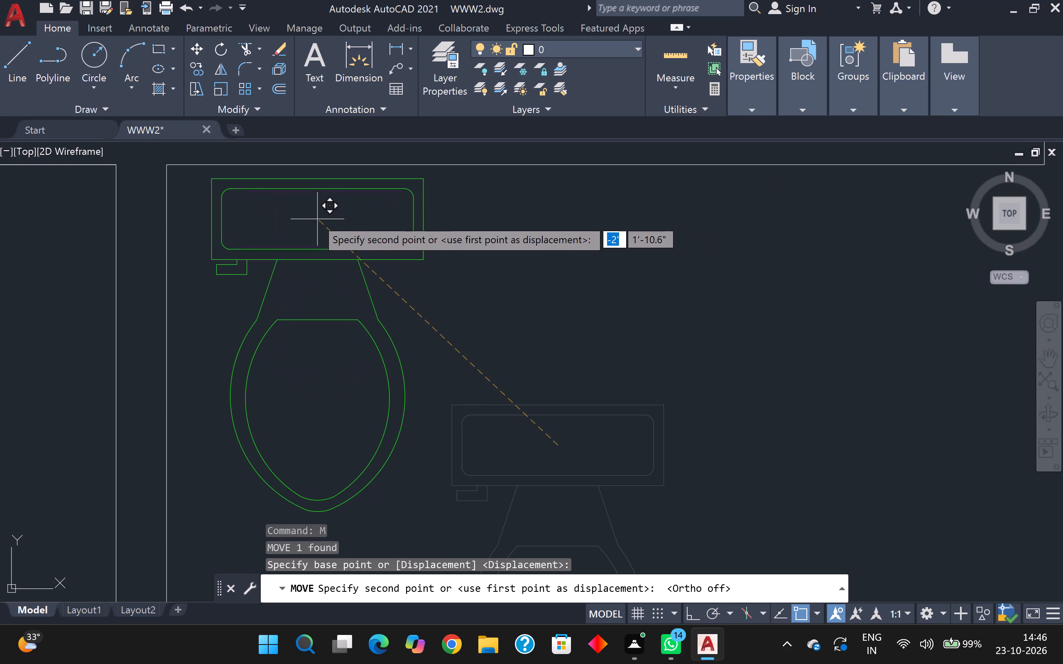
left_click(312, 217)
Look over the whole floor plan and examine the lower-left bathroom around the repositioned toilet.
scroll(313, 217, "down", 5)
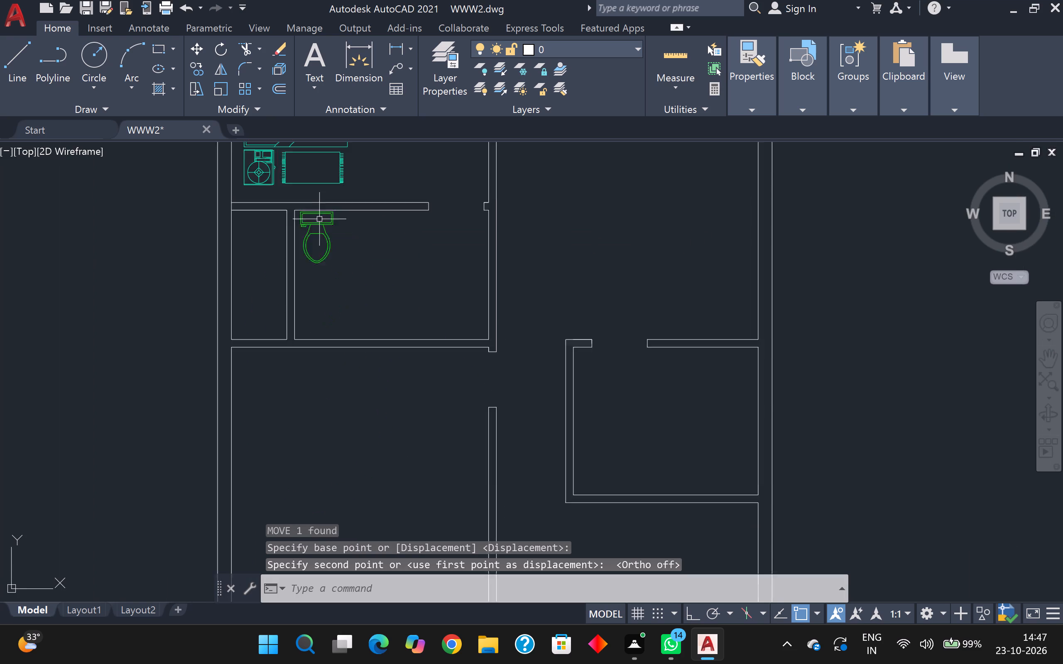
scroll(333, 225, "down", 3)
middle_click_drag(389, 214, 338, 270)
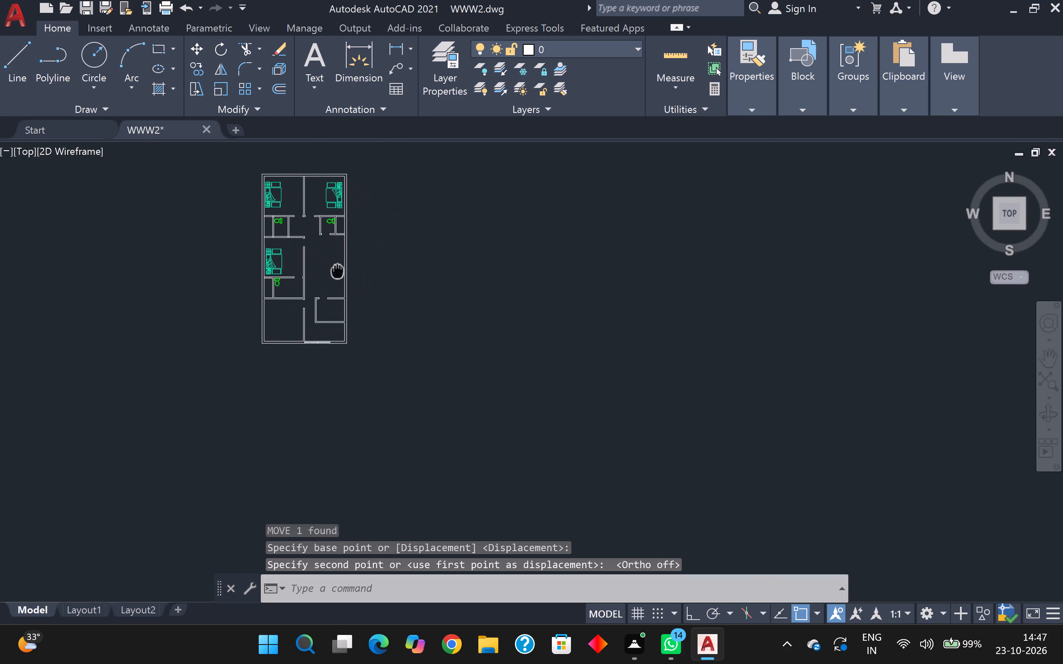
middle_click_drag(338, 270, 323, 293)
scroll(323, 293, "up", 2)
scroll(313, 293, "down", 5)
scroll(318, 313, "up", 1)
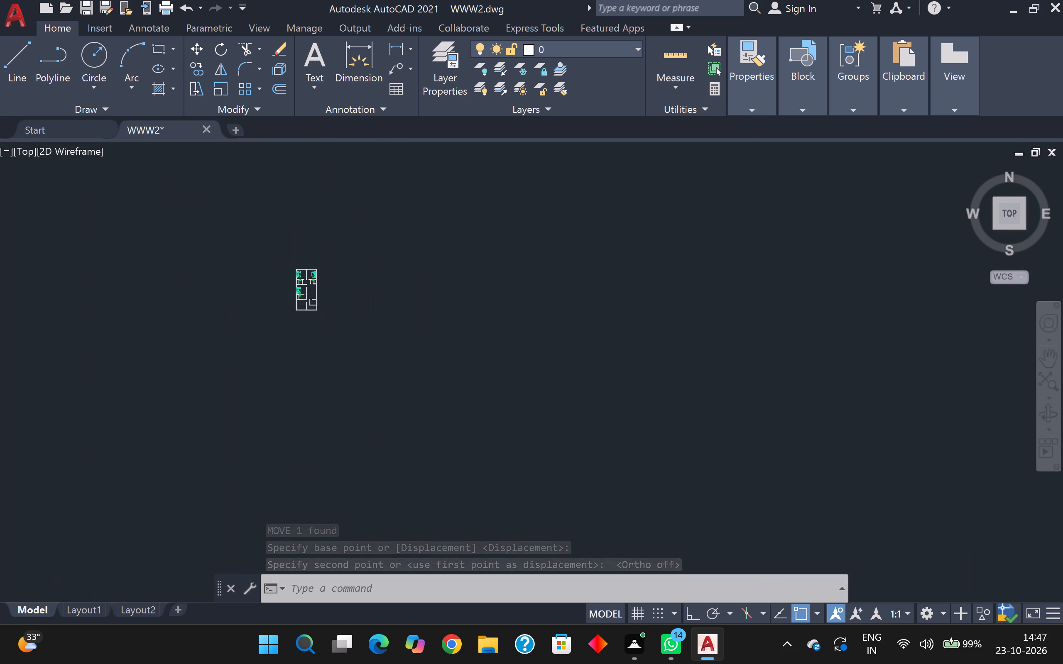
scroll(318, 313, "up", 4)
middle_click_drag(318, 313, 401, 378)
scroll(401, 378, "down", 3)
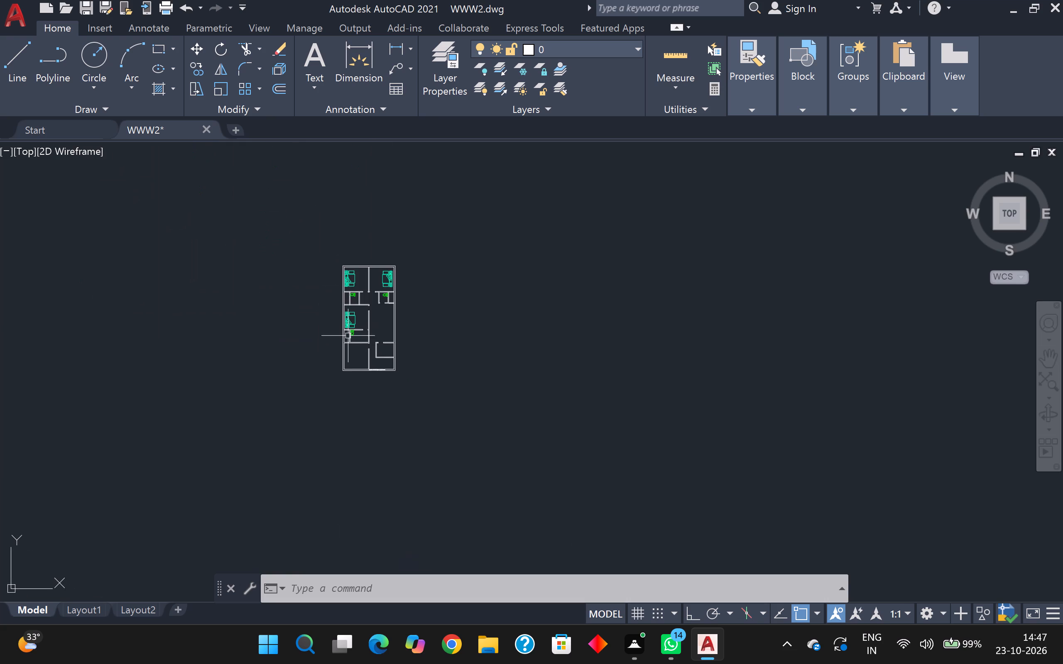
scroll(348, 334, "up", 3)
scroll(389, 319, "up", 1)
scroll(396, 320, "down", 1)
scroll(388, 330, "up", 2)
scroll(376, 336, "down", 2)
scroll(369, 335, "up", 2)
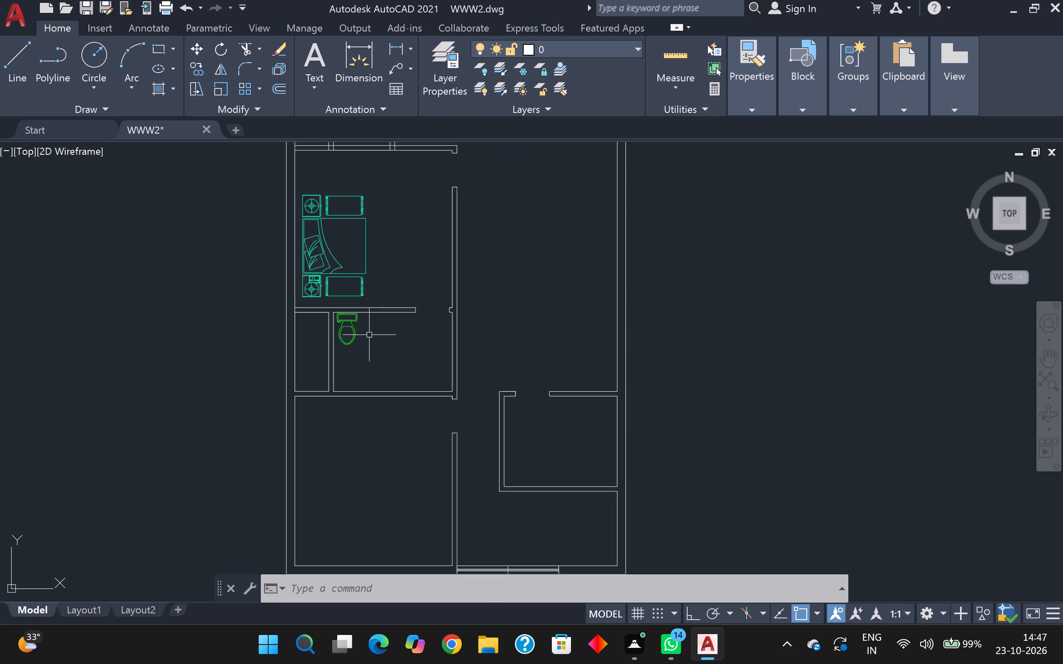
scroll(369, 335, "up", 2)
scroll(316, 314, "up", 2)
scroll(227, 279, "down", 5)
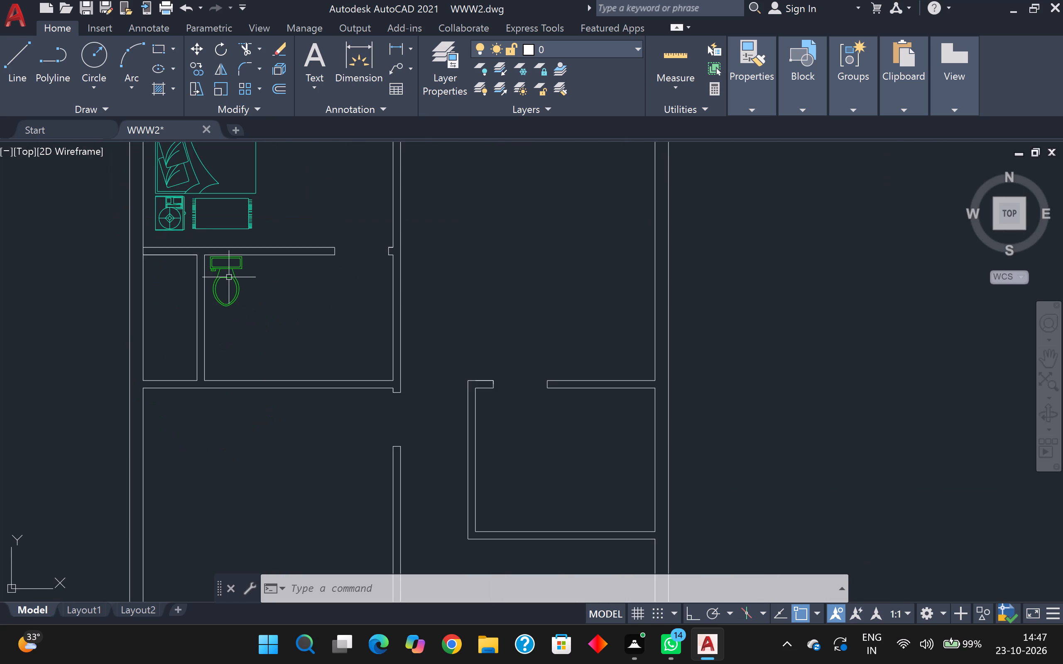
scroll(233, 277, "up", 2)
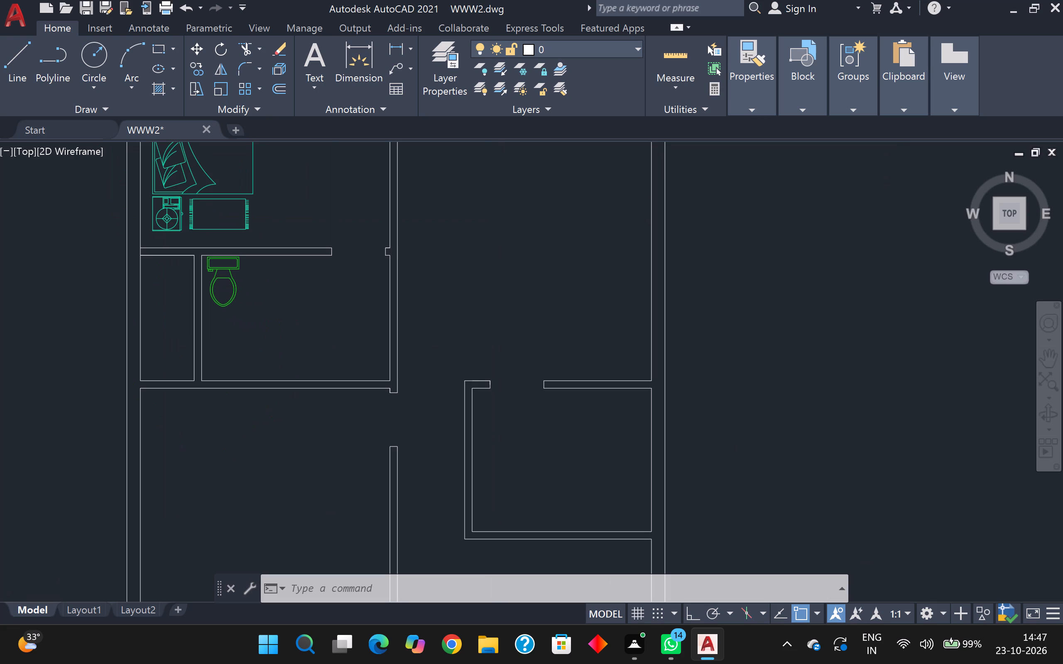
scroll(233, 277, "down", 10)
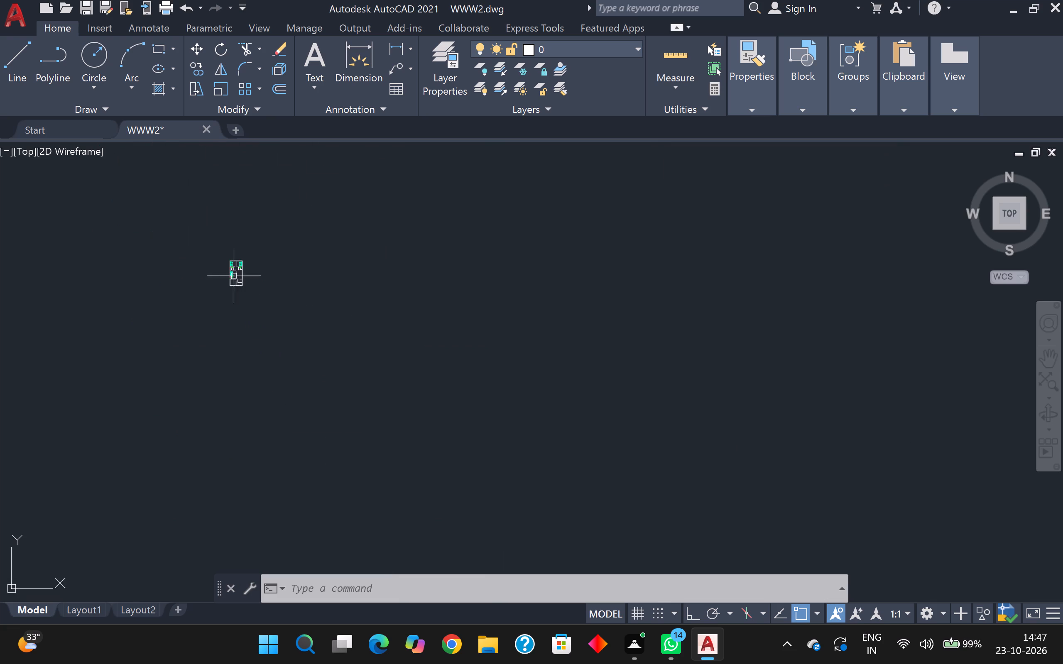
Trim the line stub crossing the upper wall's thickness above the partition behind the upper-right bathroom's toilet tank.
scroll(239, 270, "up", 9)
middle_click_drag(239, 270, 256, 434)
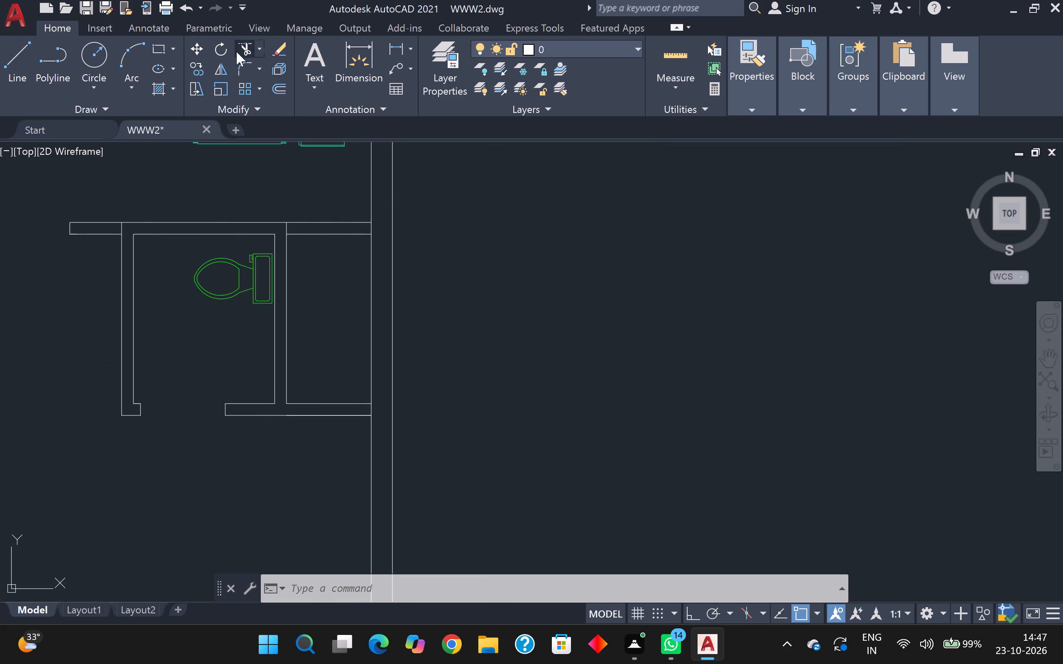
left_click(249, 51)
scroll(296, 260, "up", 2)
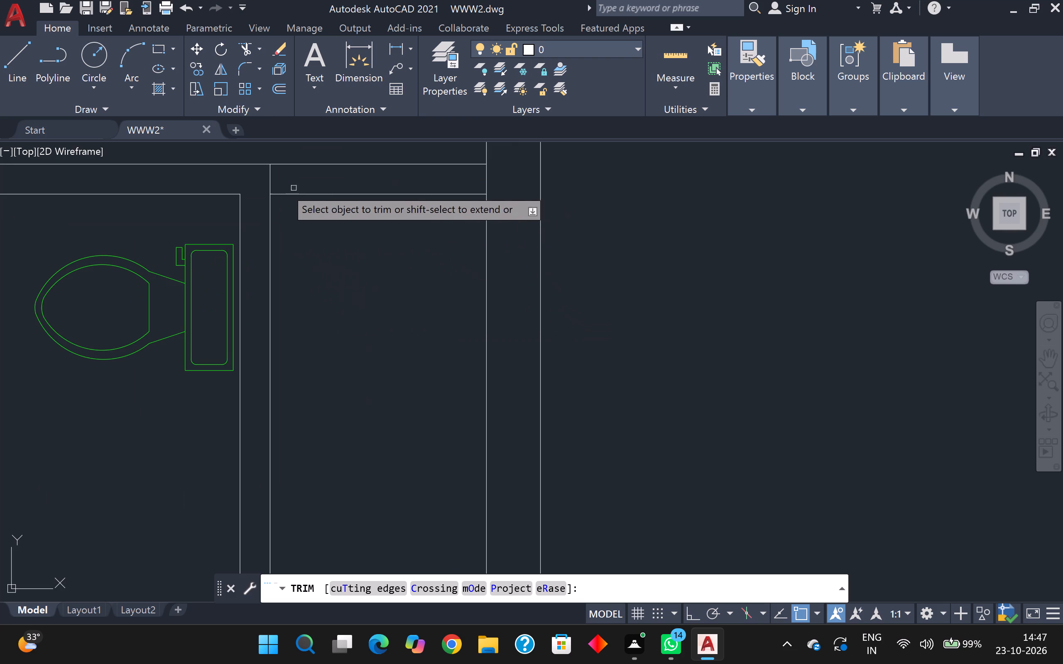
scroll(262, 187, "up", 2)
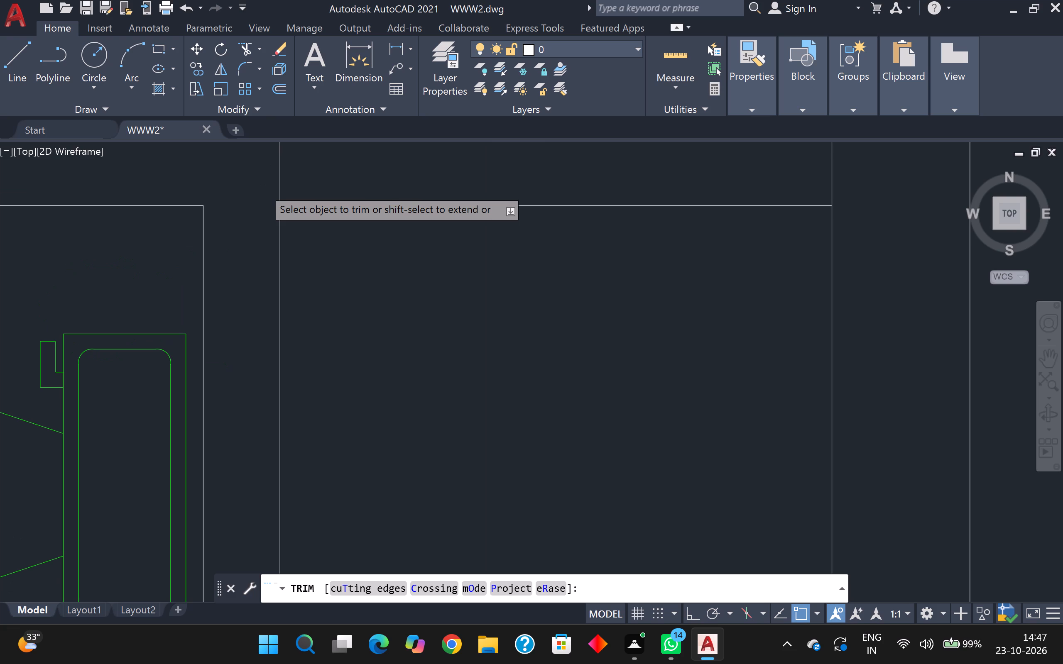
scroll(251, 138, "down", 3)
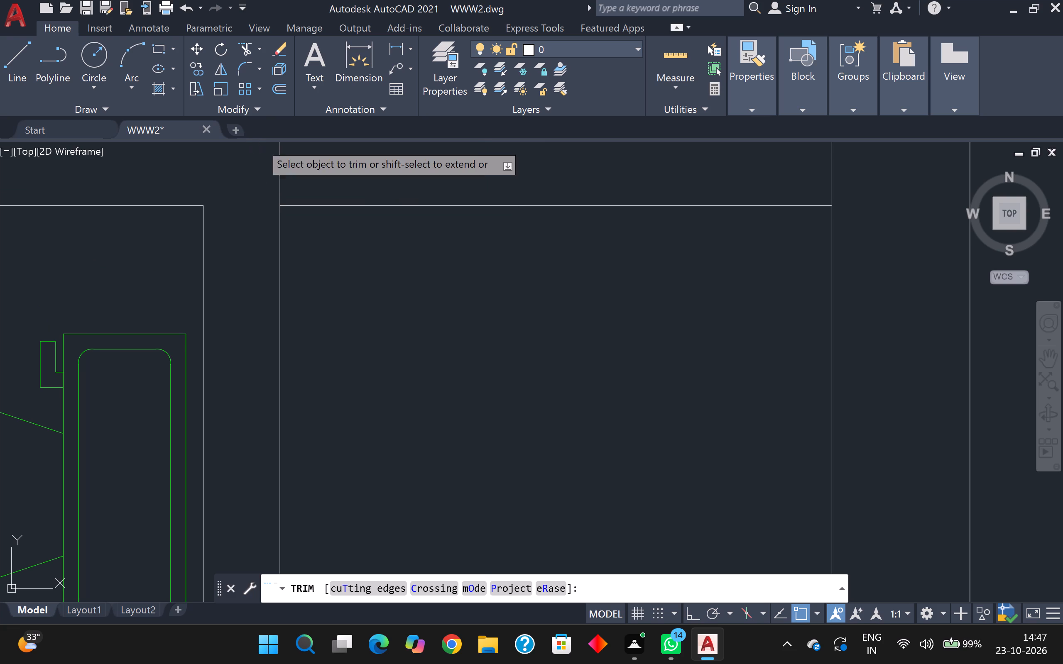
scroll(262, 142, "down", 1)
scroll(315, 236, "down", 3)
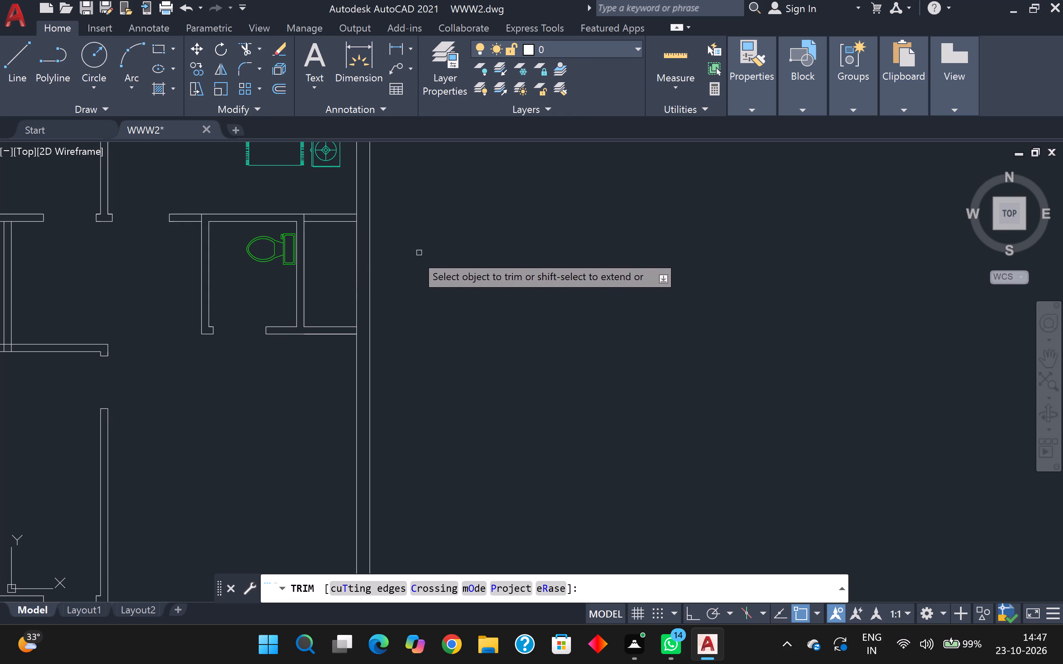
left_click(245, 52)
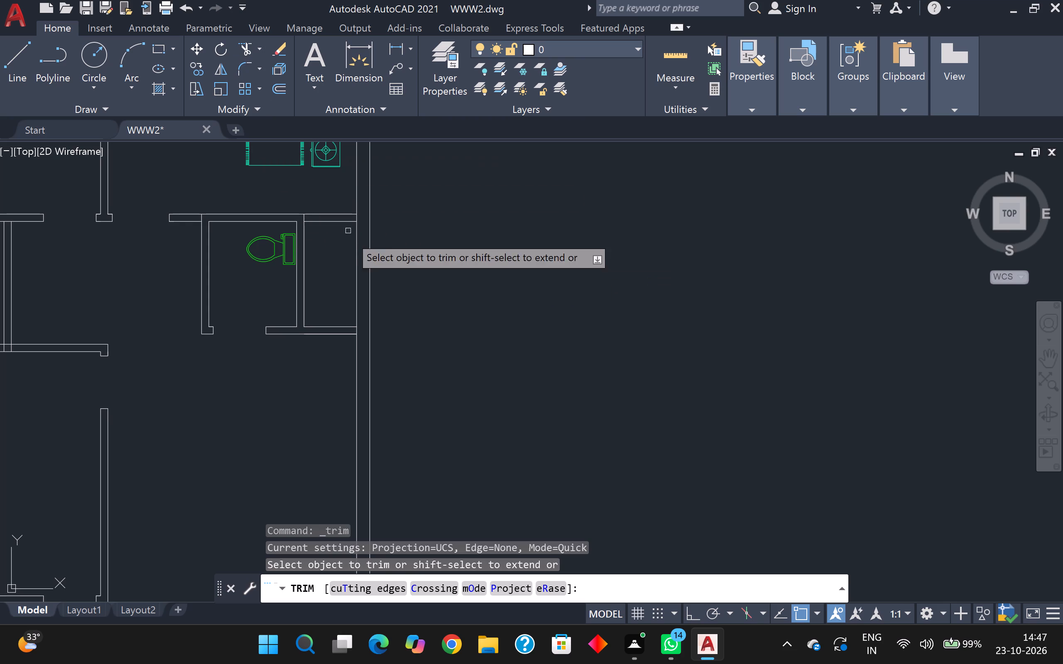
scroll(334, 243, "up", 3)
scroll(333, 257, "down", 3)
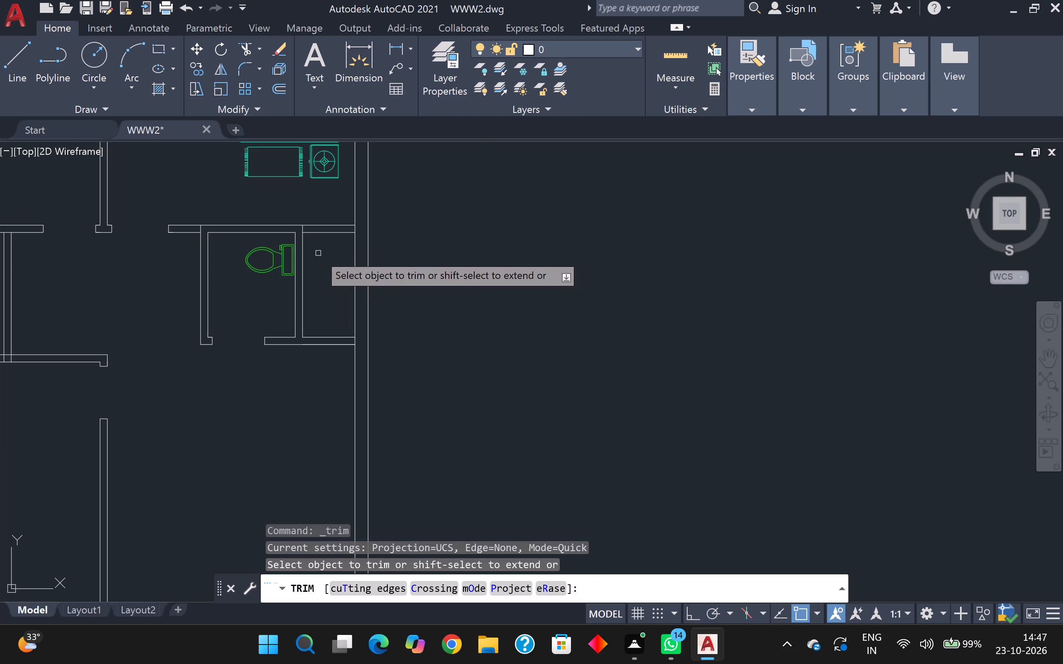
scroll(314, 245, "up", 4)
middle_click_drag(301, 232, 399, 375)
scroll(399, 375, "up", 1)
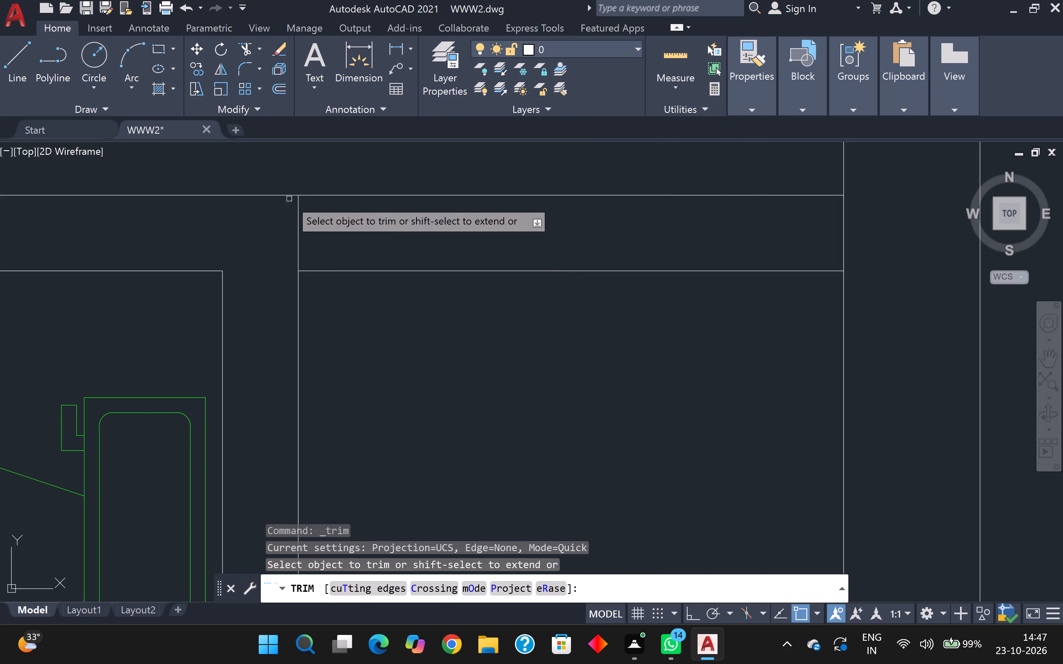
left_click(296, 238)
left_click(353, 239)
scroll(353, 238, "down", 4)
middle_click_drag(364, 376, 365, 376)
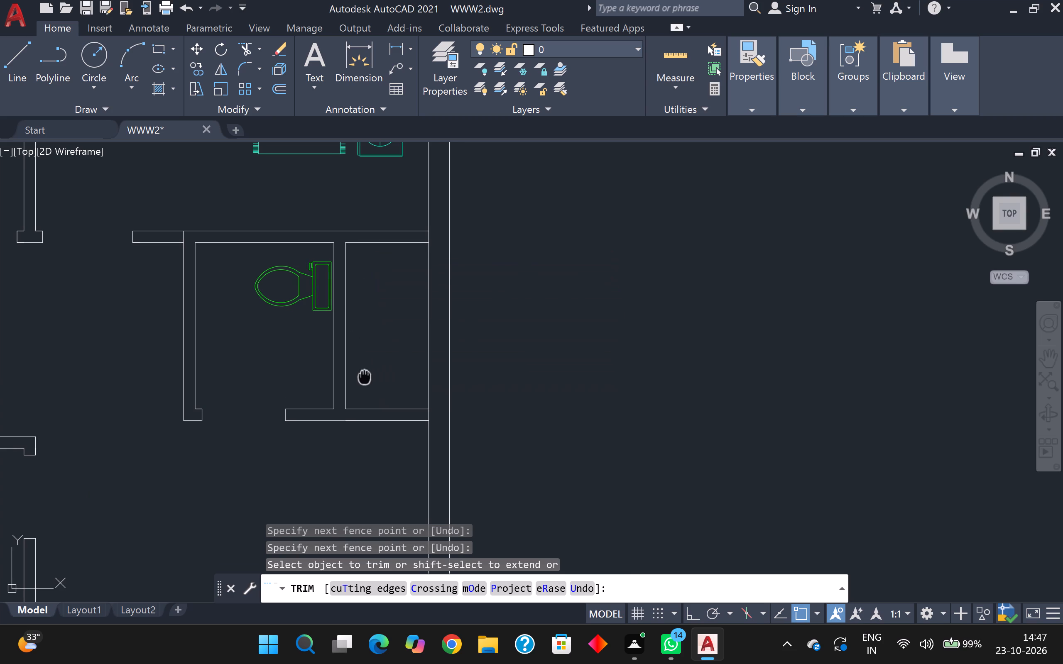
middle_click_drag(365, 376, 392, 330)
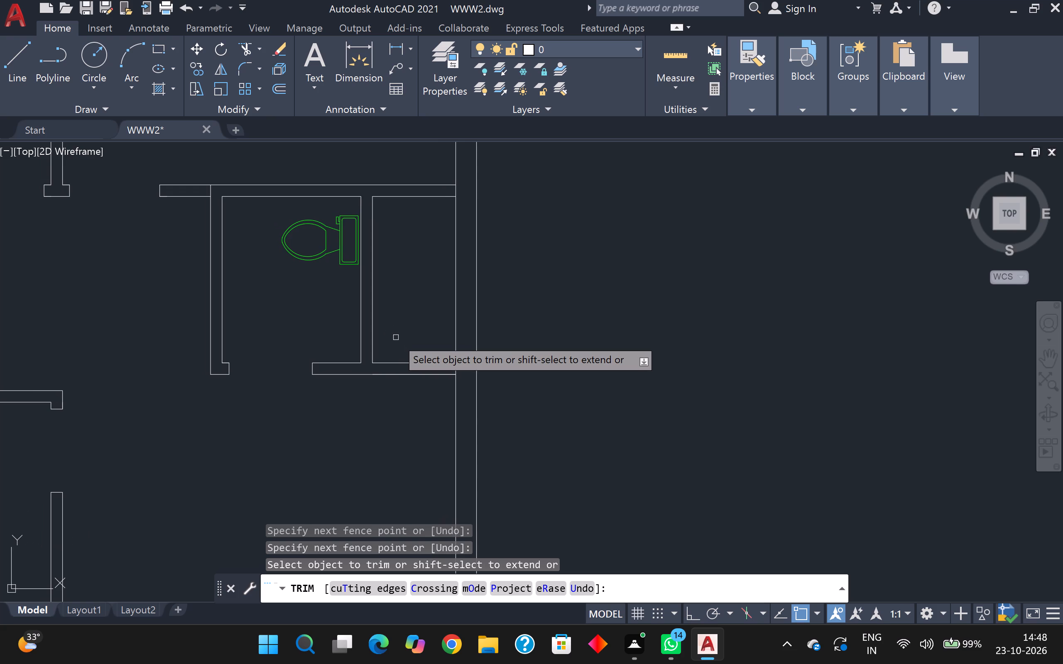
Trim the line stub crossing the upper wall's thickness at the top of the upper-right bathroom's left wall.
scroll(442, 282, "down", 1)
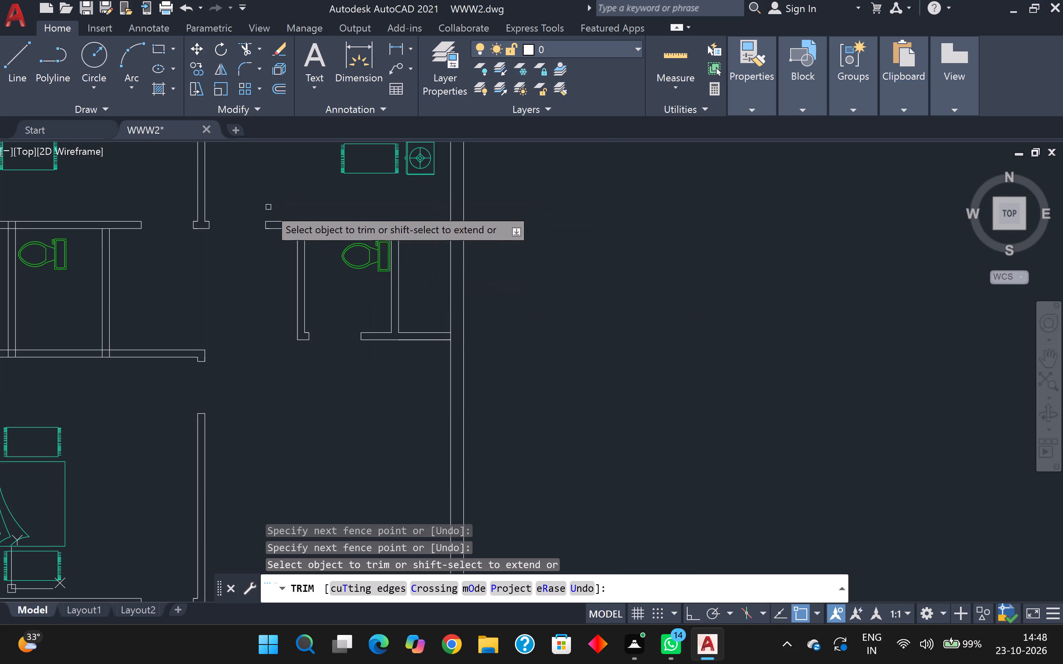
scroll(280, 225, "up", 4)
left_click(346, 207)
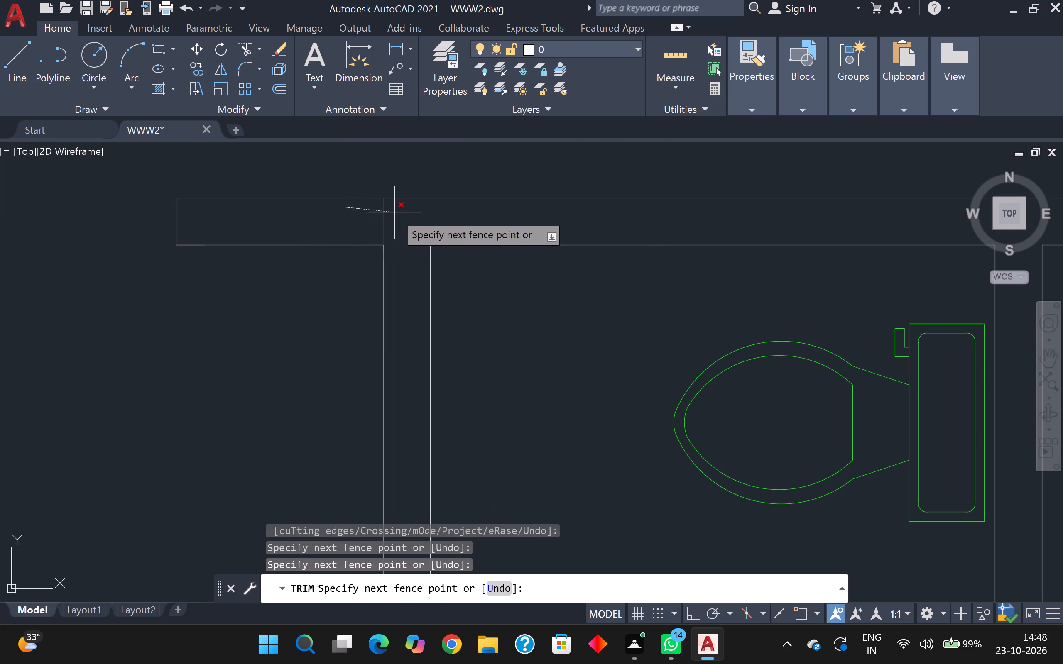
left_click(395, 212)
scroll(404, 226, "down", 3)
scroll(423, 279, "down", 3)
middle_click_drag(436, 354, 431, 354)
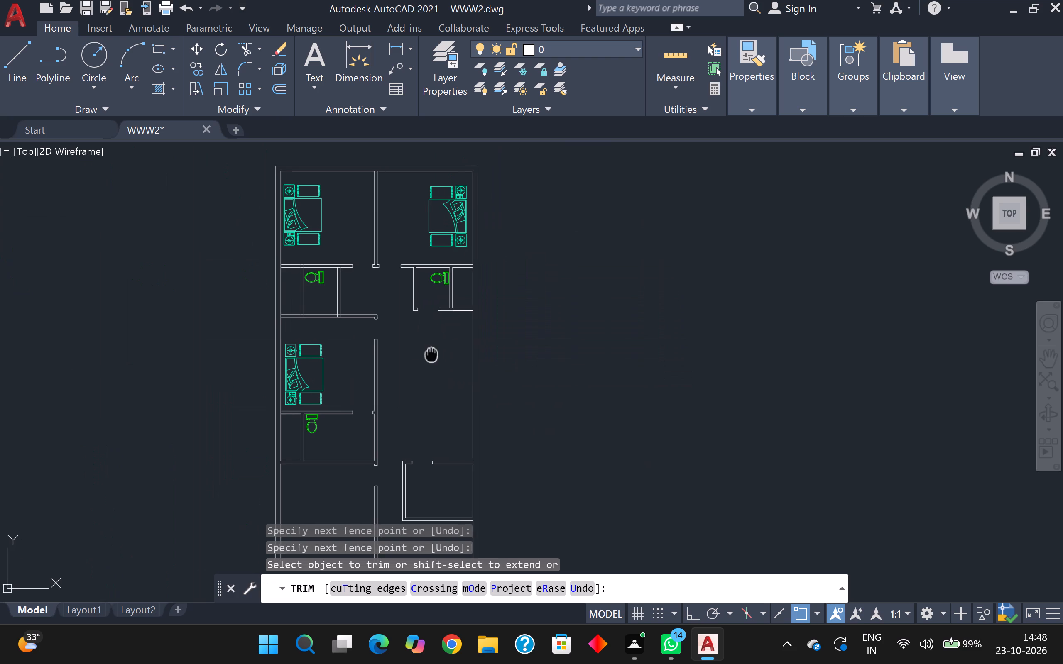
middle_click_drag(431, 354, 402, 317)
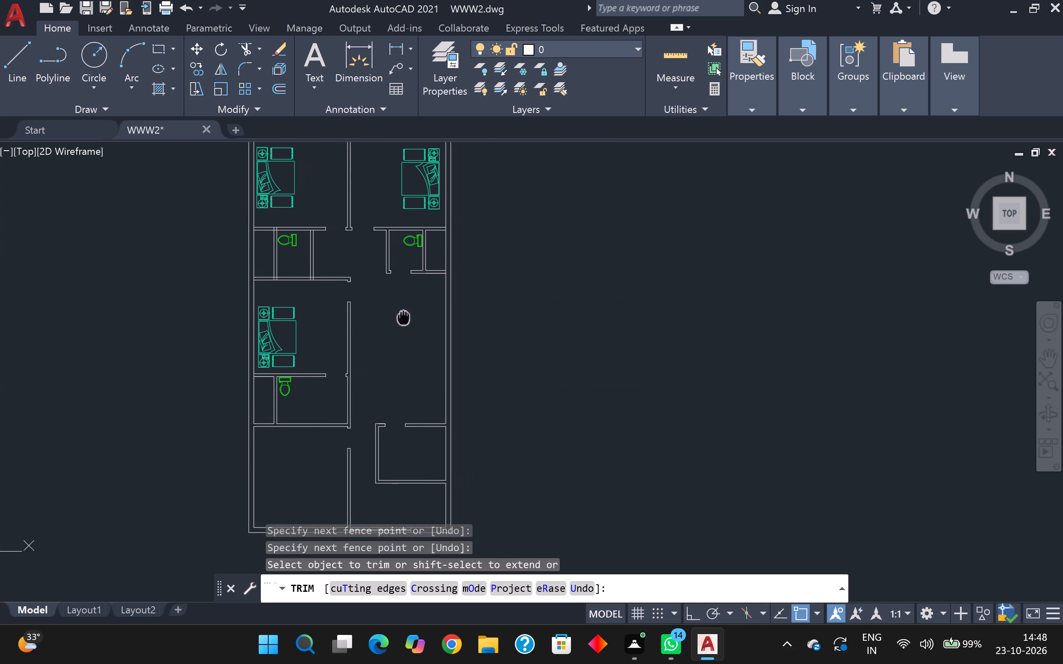
Trim the right exterior wall's inner line where the upper-right bathroom's lower wall meets it.
middle_click_drag(402, 317, 207, 388)
scroll(254, 340, "up", 7)
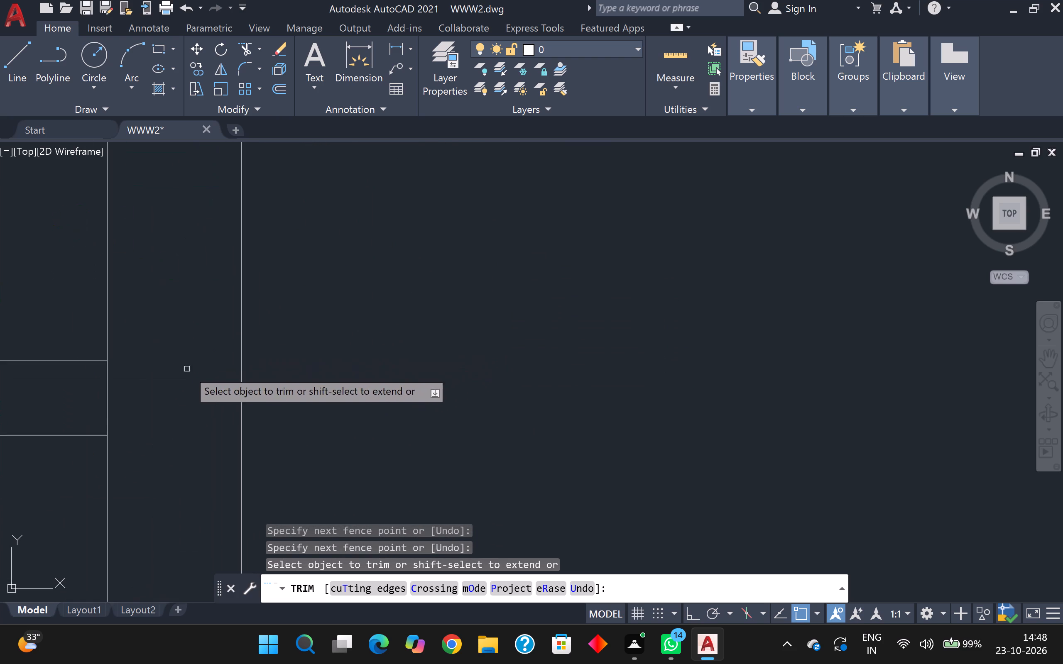
left_click(79, 391)
left_click(122, 390)
scroll(126, 391, "down", 6)
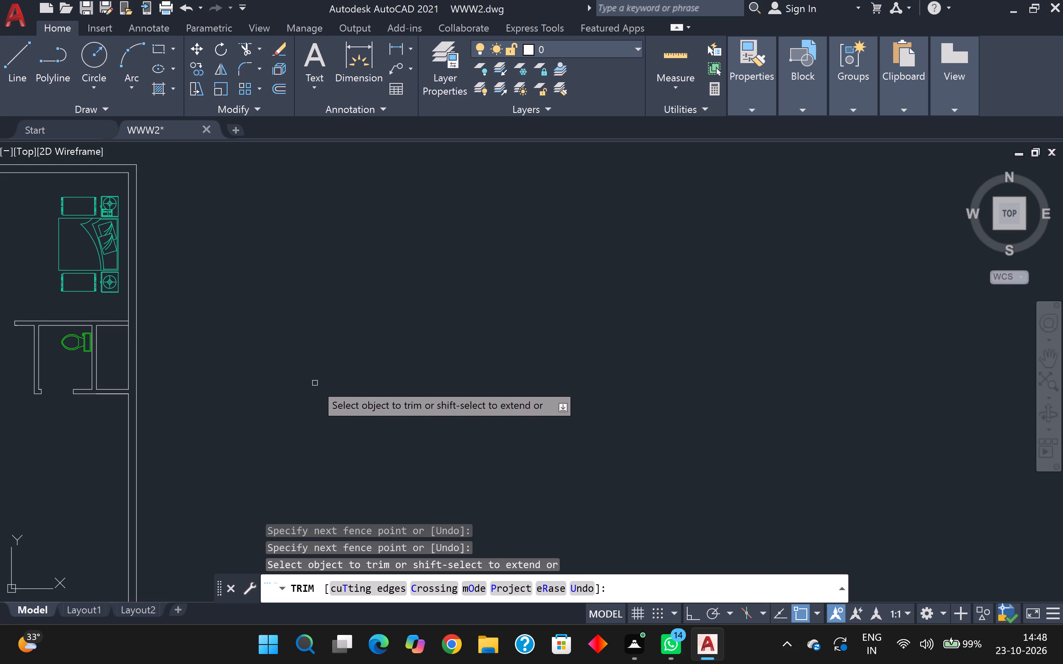
Look over the whole floor plan, examining the lower-right rooms and the upper bathrooms, and end the Trim command.
scroll(310, 383, "down", 2)
scroll(295, 394, "up", 2)
middle_click_drag(295, 394, 323, 390)
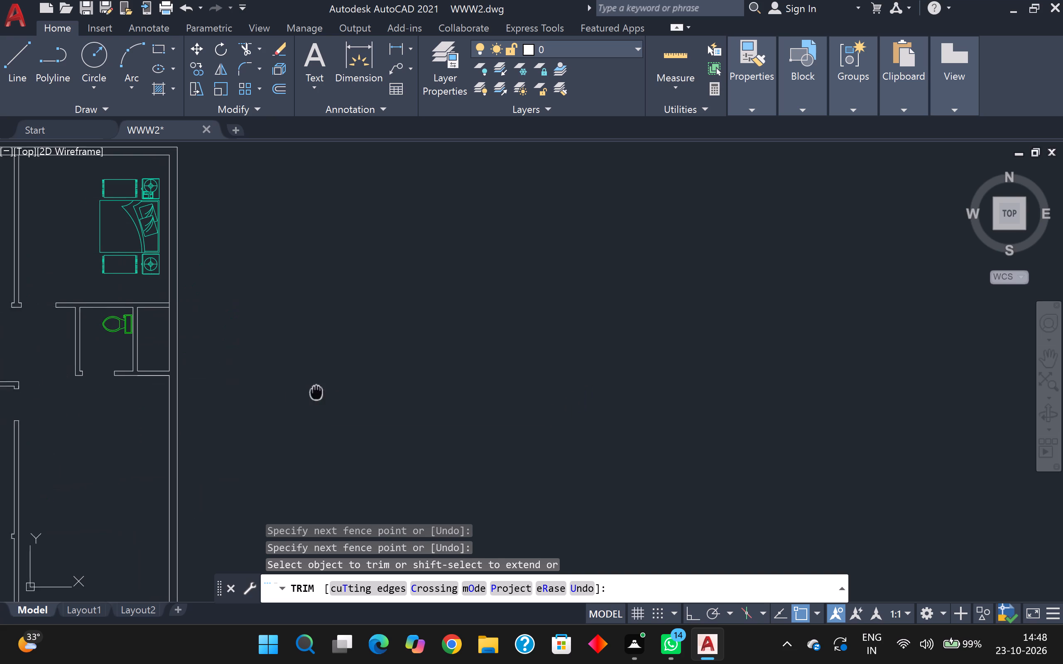
middle_click_drag(323, 390, 366, 323)
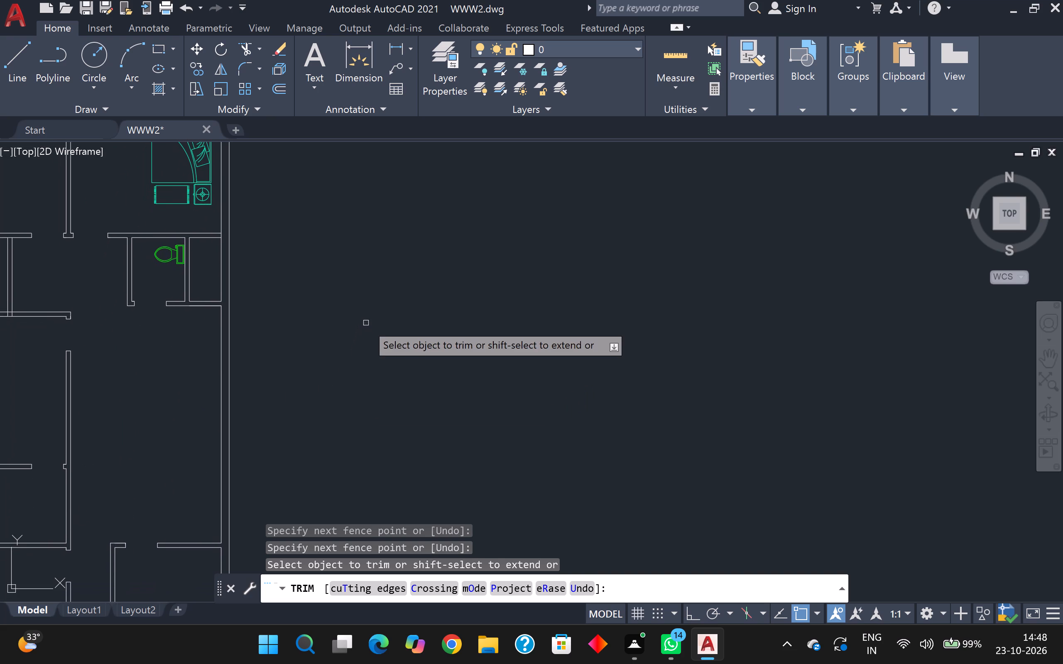
scroll(363, 356, "down", 2)
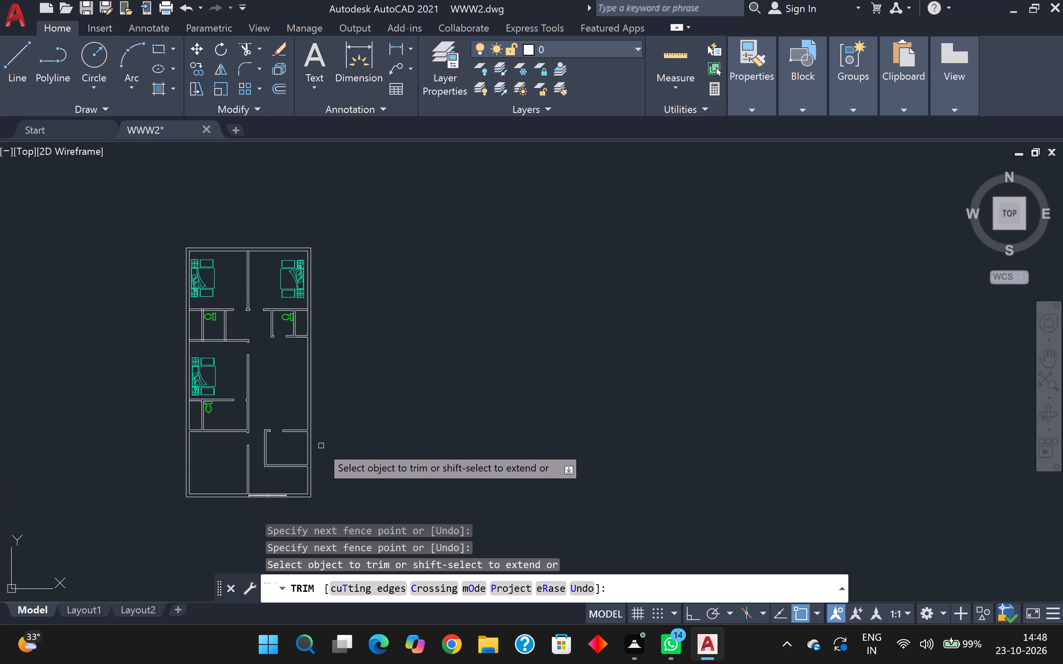
middle_click_drag(321, 446, 329, 380)
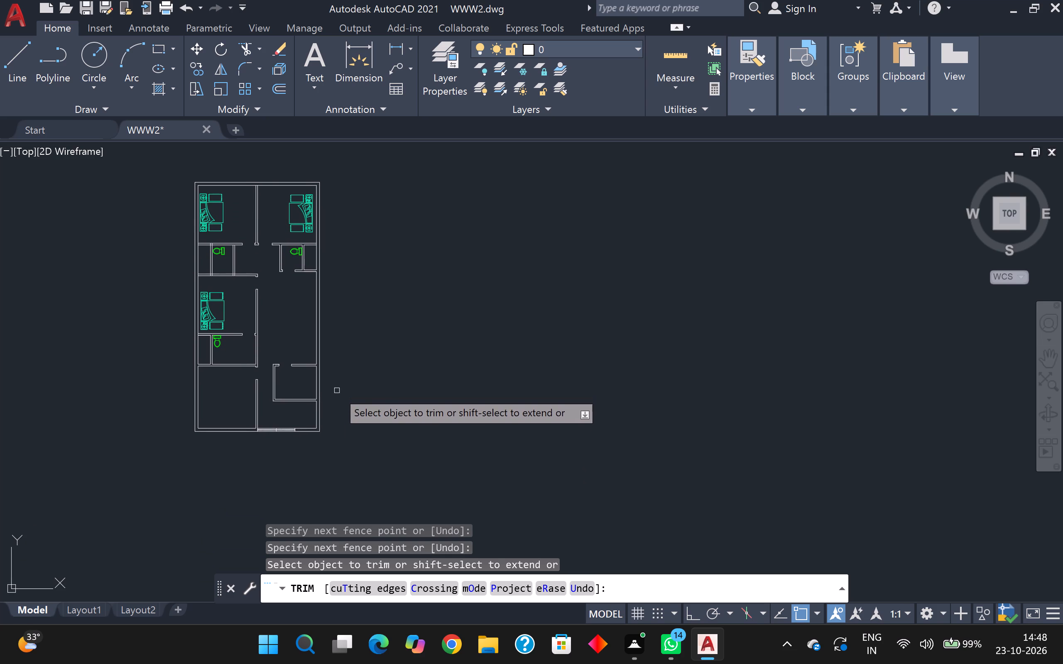
scroll(328, 418, "up", 3)
scroll(331, 381, "down", 1)
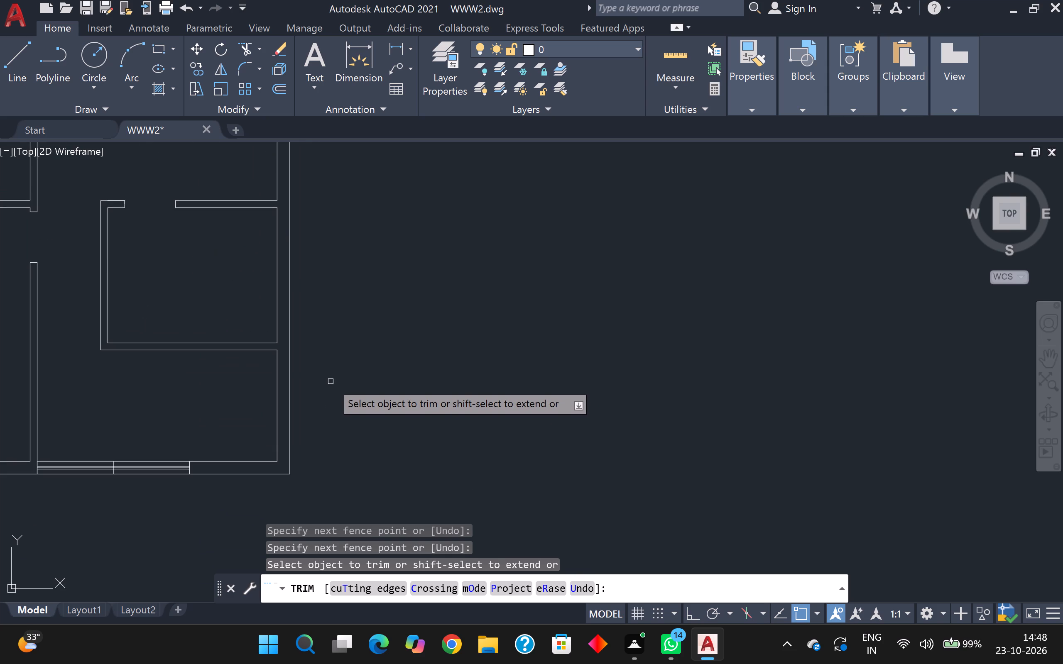
scroll(263, 443, "up", 2)
scroll(87, 528, "down", 3)
scroll(81, 521, "up", 2)
middle_click_drag(76, 512, 83, 508)
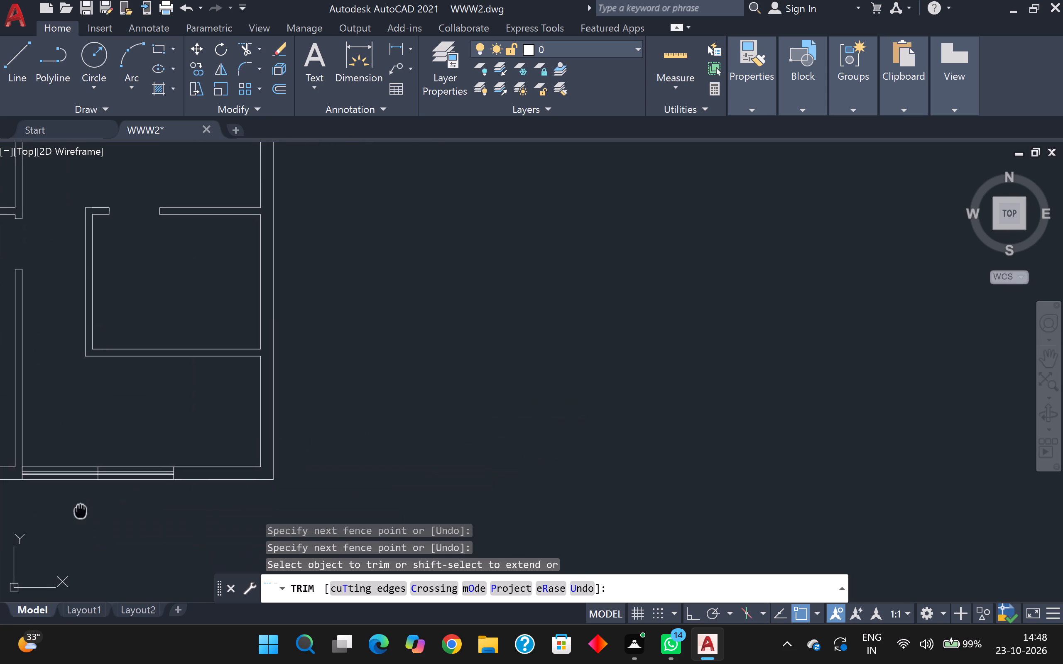
middle_click_drag(83, 508, 287, 456)
scroll(276, 431, "down", 2)
middle_click_drag(237, 400, 188, 551)
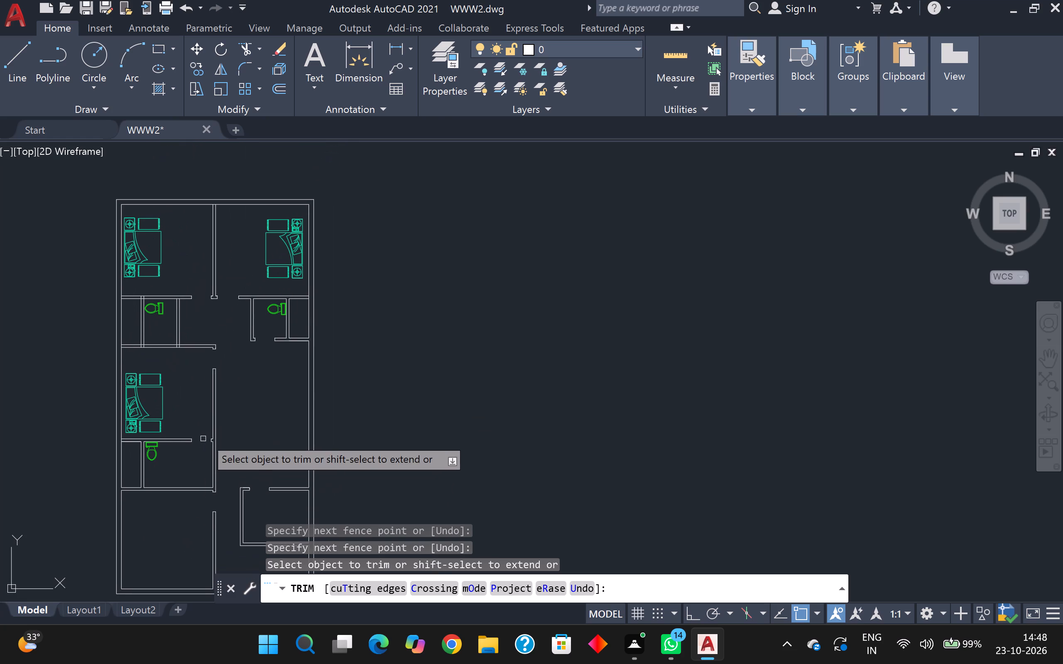
scroll(159, 310, "up", 3)
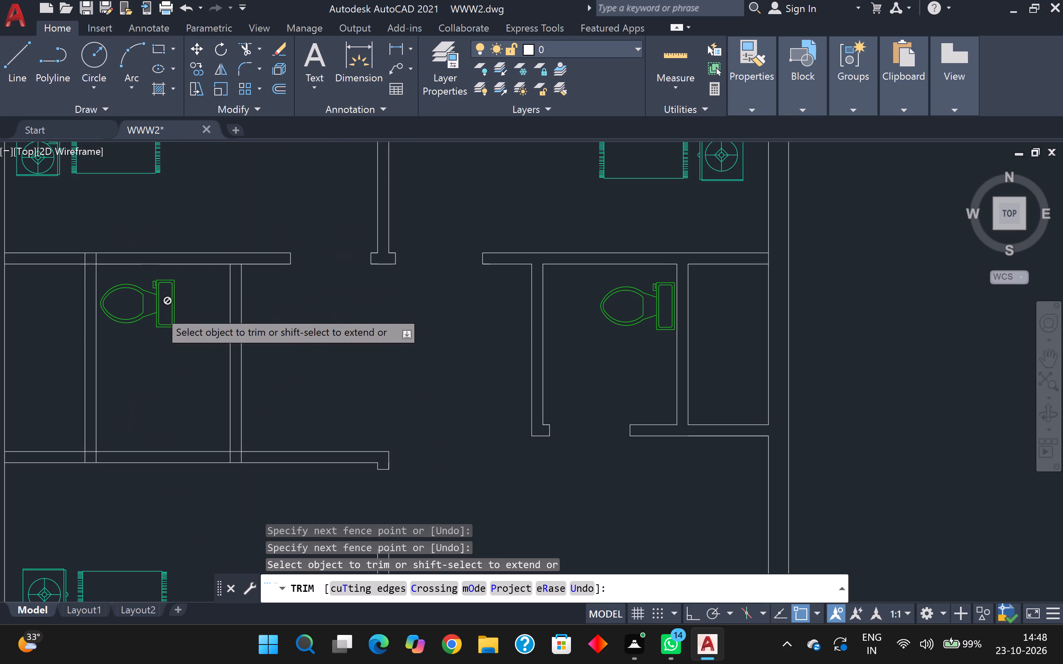
key("Escape")
Rotate the upper-left bathroom's toilet 90° counterclockwise with Ortho on, so its bowl points down.
left_click(174, 308)
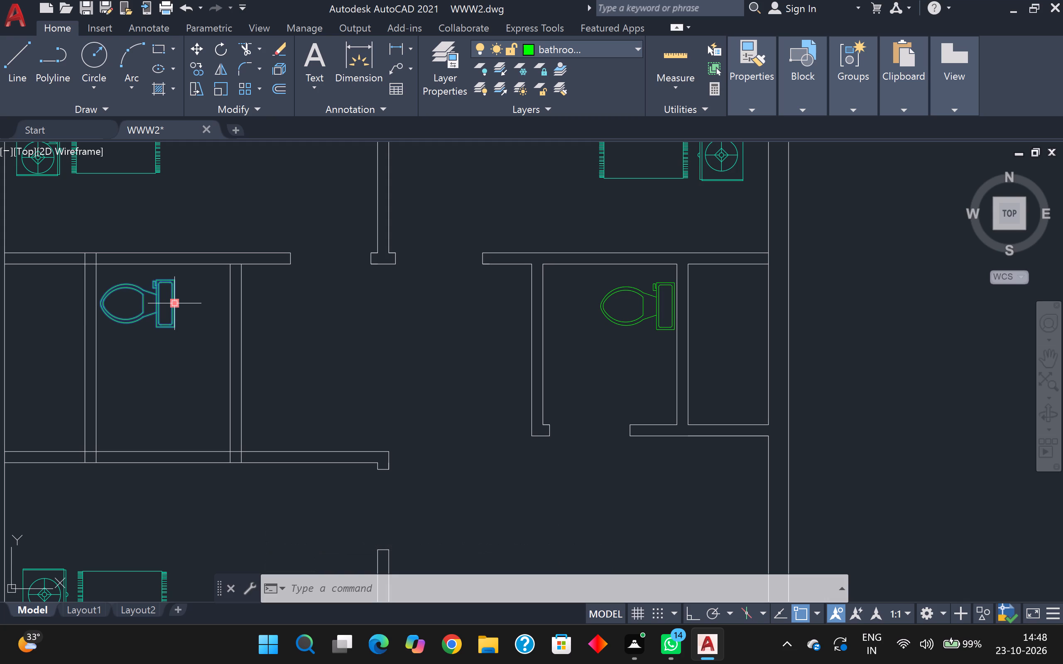
type("ro")
key("Return")
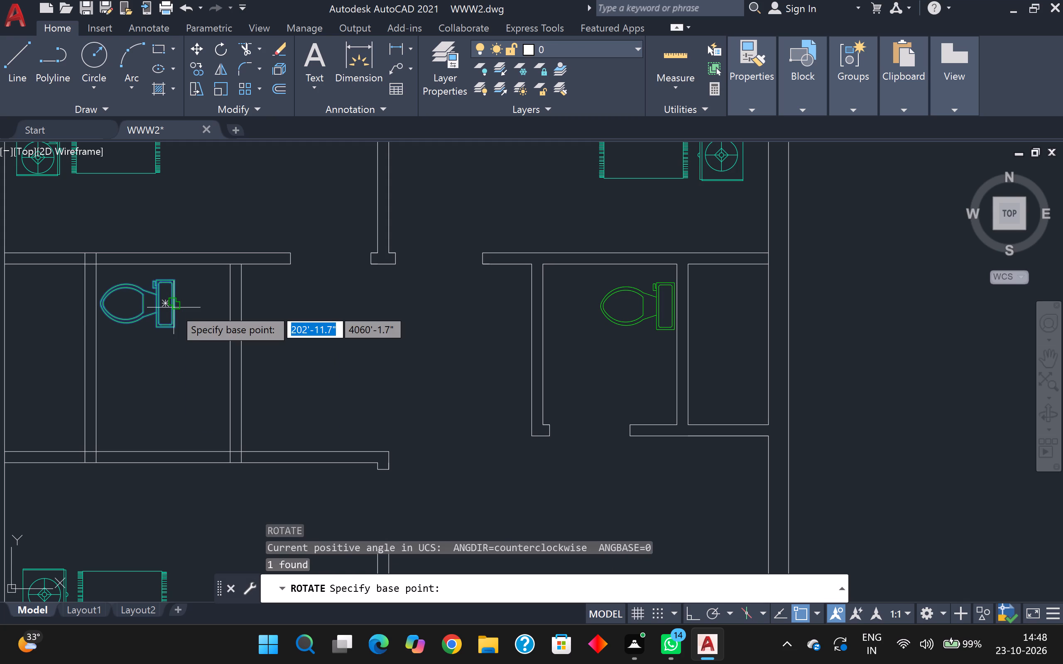
key("Return")
left_click(170, 308)
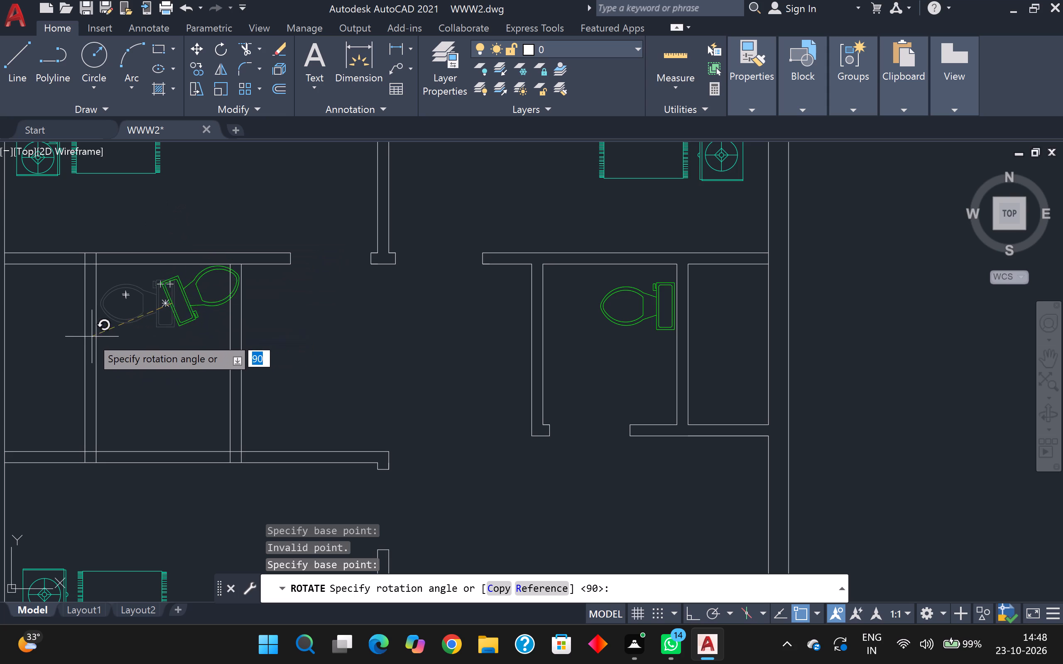
scroll(92, 326, "up", 2)
scroll(97, 322, "down", 4)
scroll(116, 323, "up", 4)
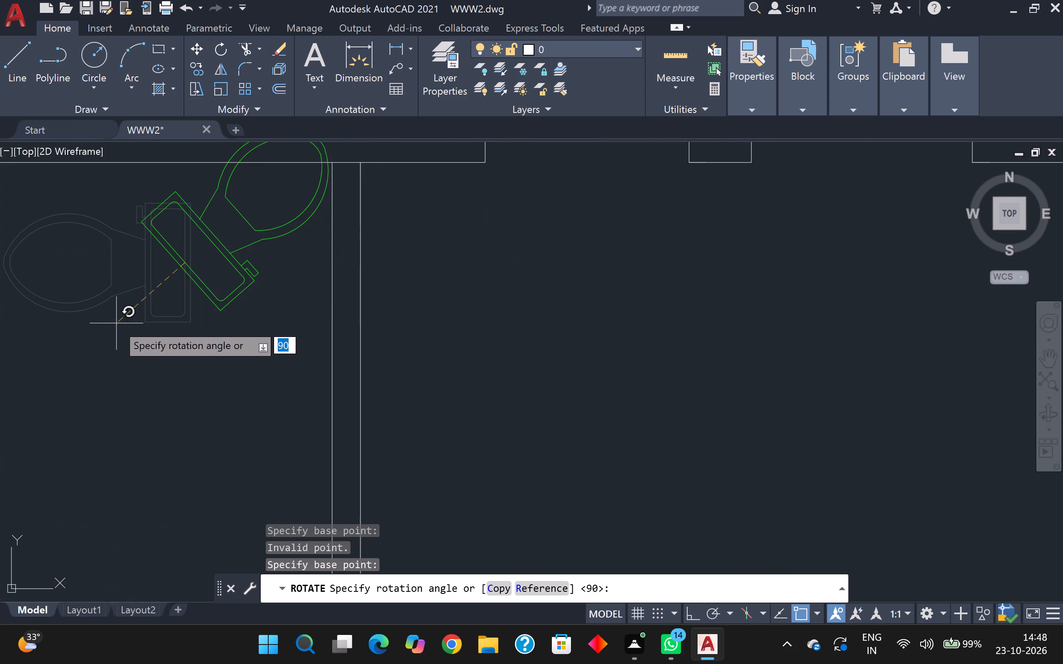
scroll(74, 321, "down", 4)
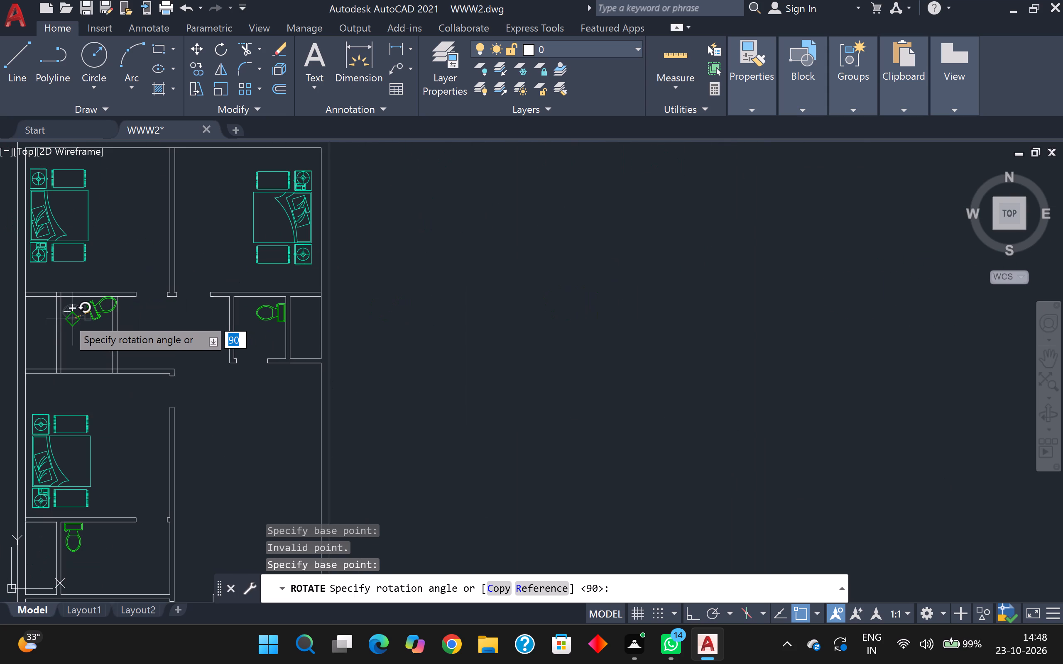
scroll(55, 311, "up", 4)
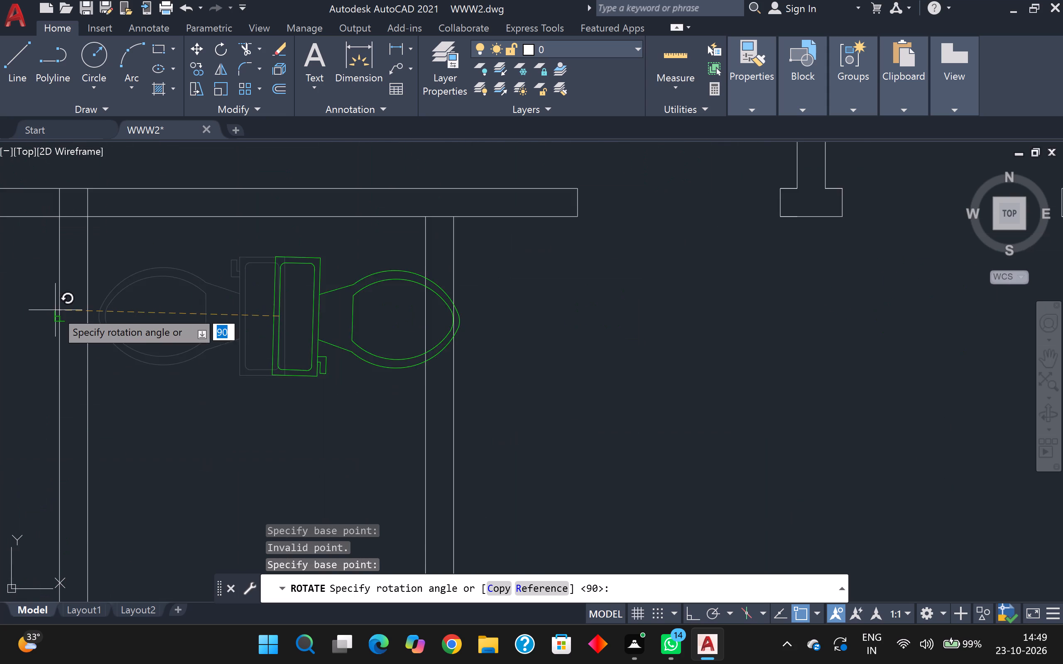
scroll(55, 310, "down", 4)
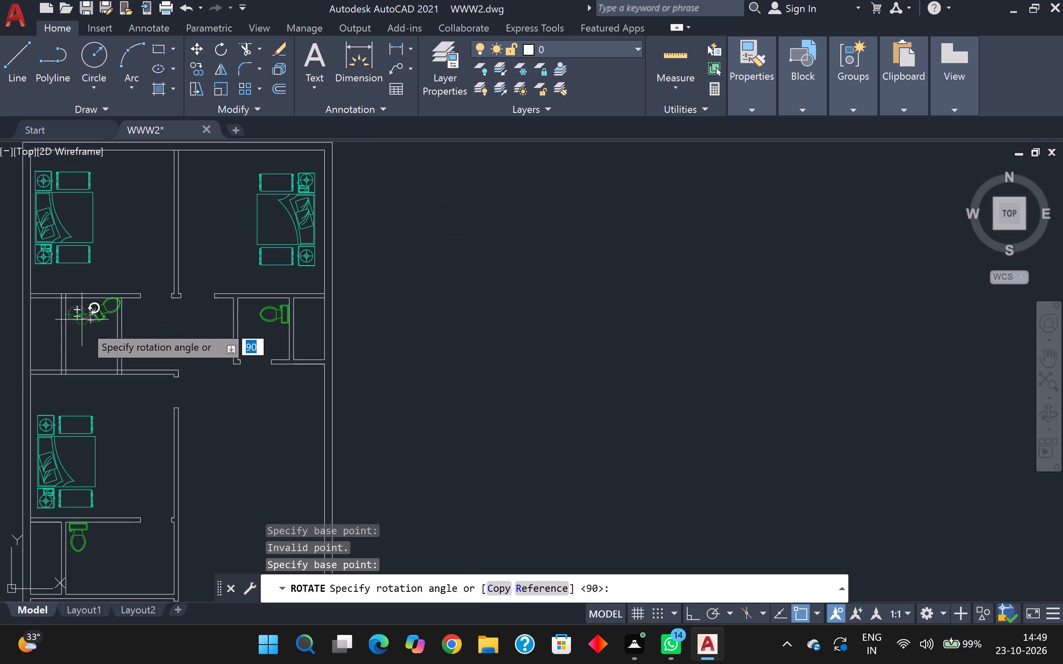
scroll(86, 326, "down", 1)
scroll(90, 328, "up", 2)
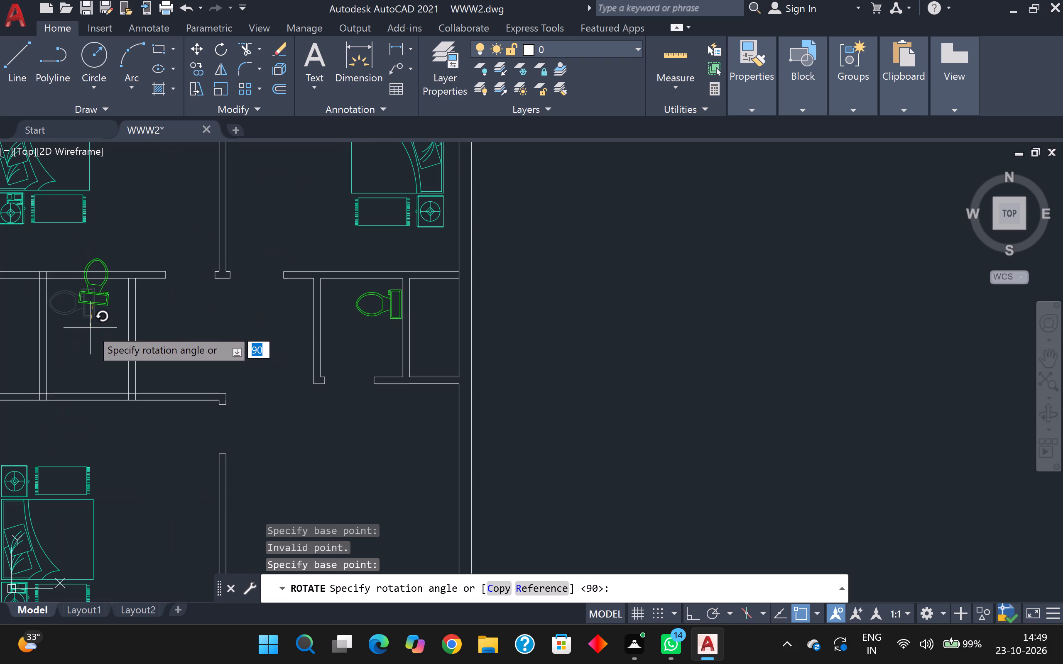
scroll(90, 328, "down", 2)
scroll(90, 328, "up", 2)
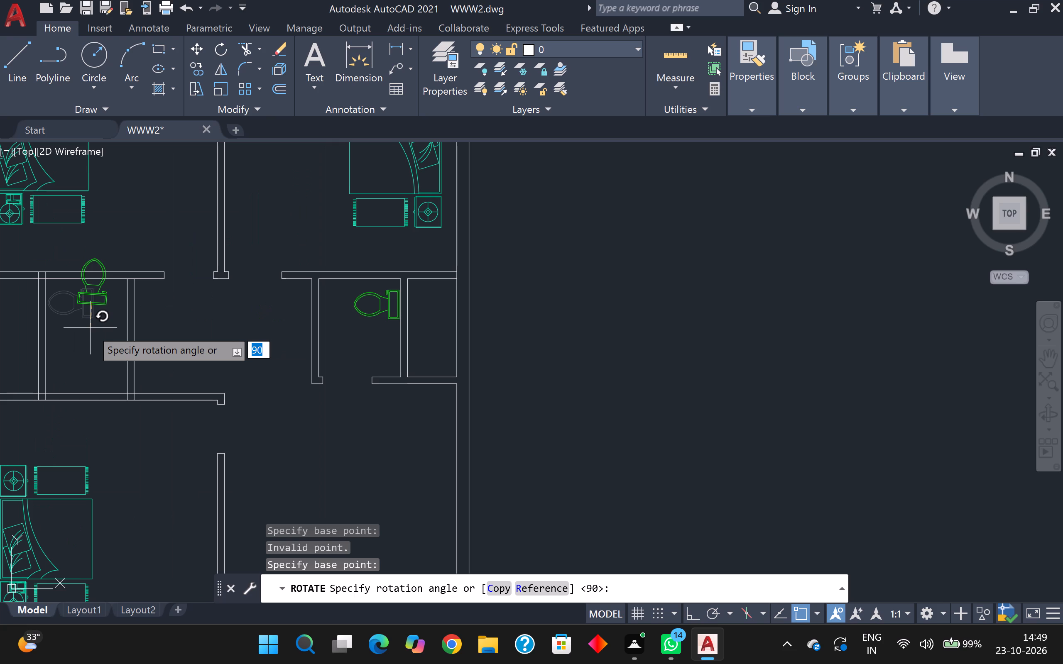
key("F8")
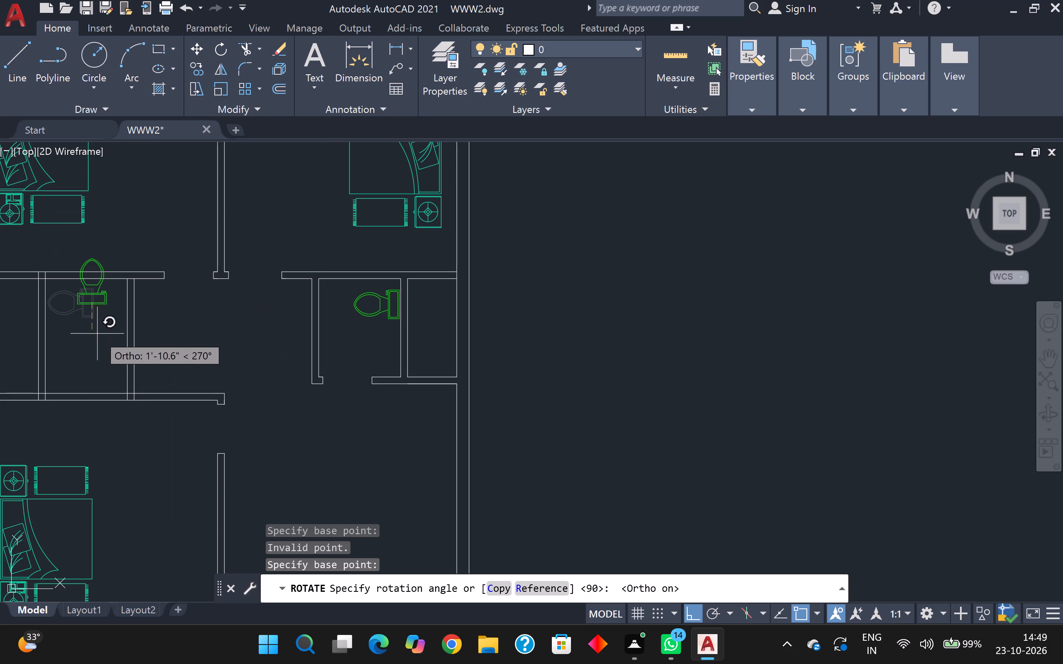
key("F9")
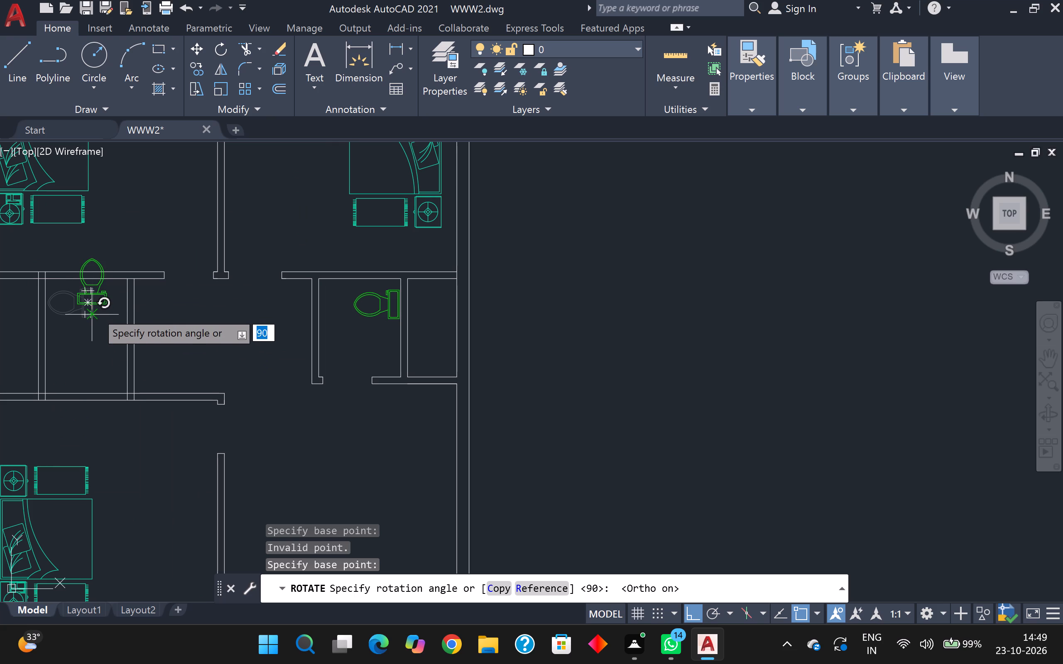
left_click(92, 296)
Move the rotated toilet, with Ortho off, down and slightly left into the lower part of the upper-left bathroom.
left_click(92, 309)
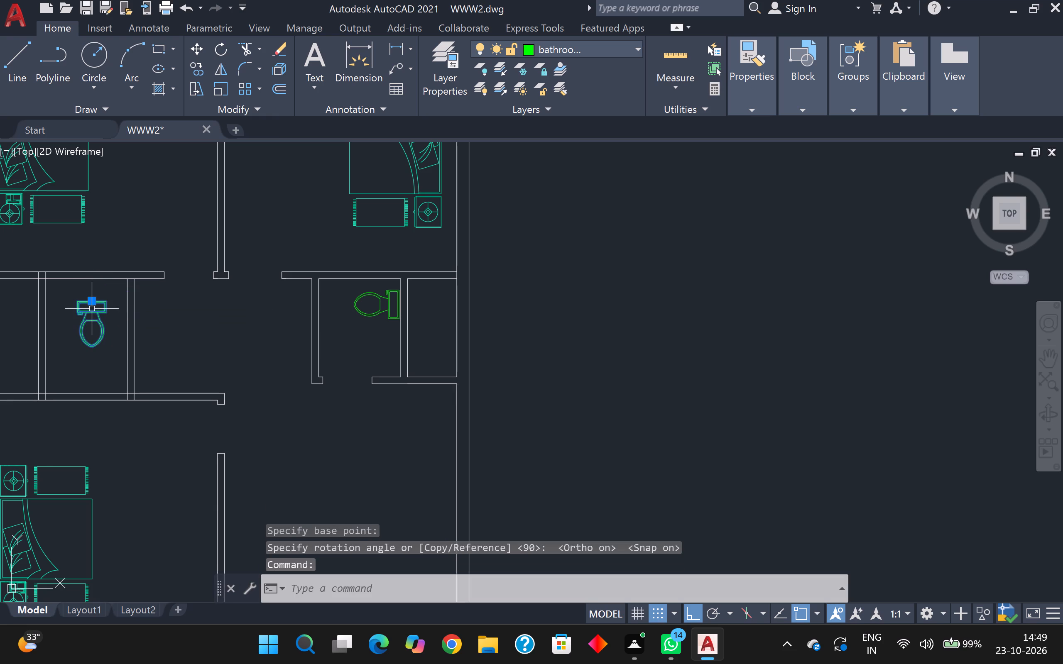
key("F8")
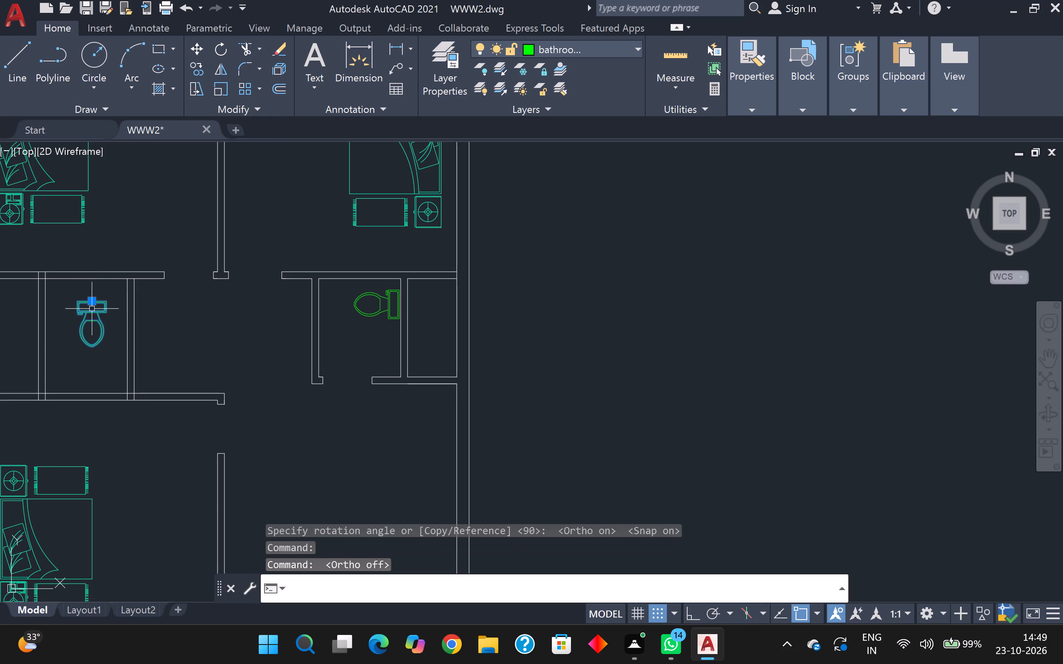
key("m")
key("Return")
left_click(92, 308)
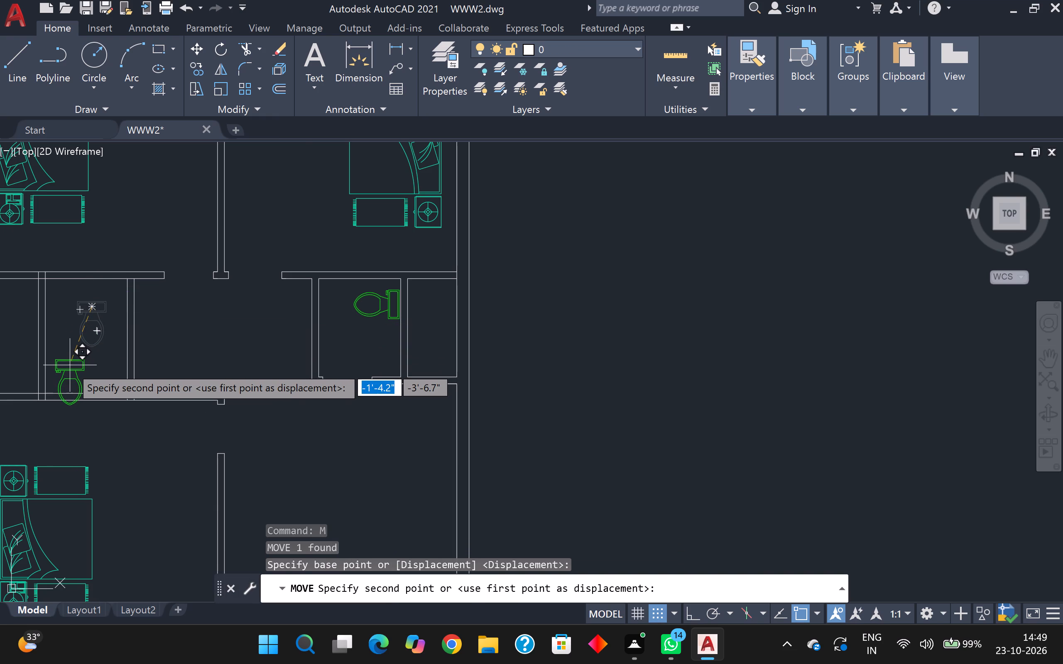
scroll(70, 366, "up", 2)
scroll(50, 337, "down", 3)
scroll(40, 307, "up", 1)
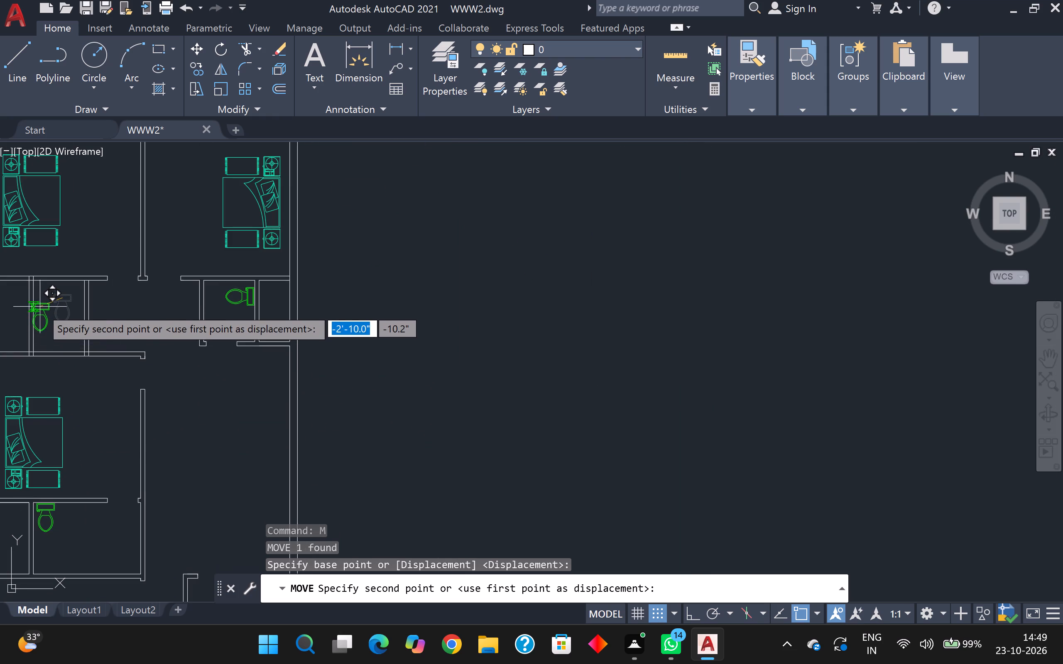
scroll(40, 307, "up", 3)
scroll(53, 279, "down", 1)
middle_click_drag(53, 280, 80, 381)
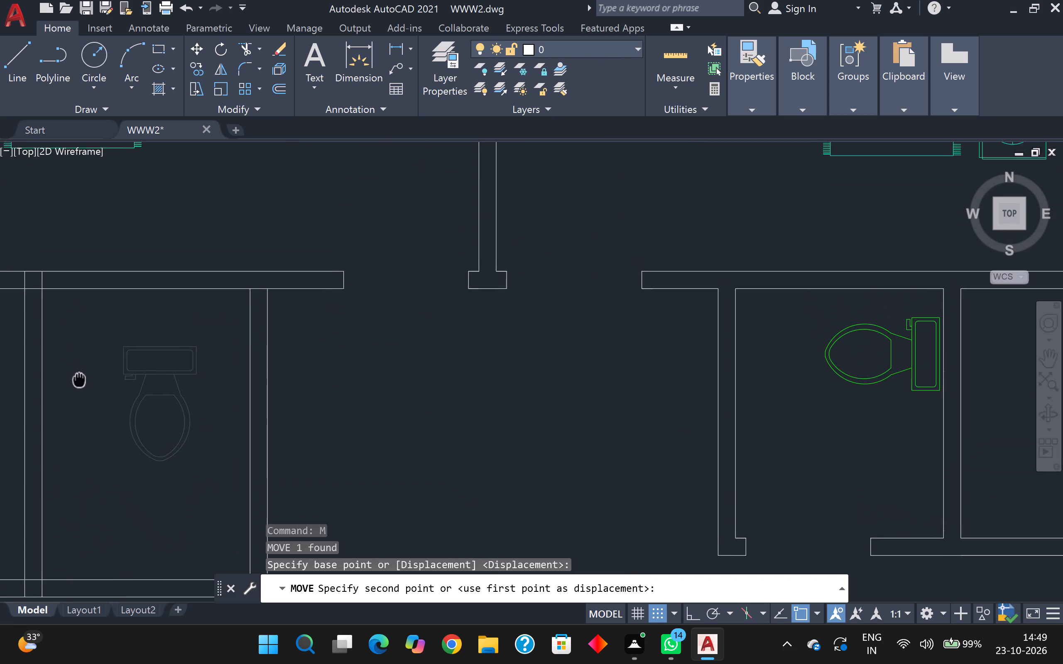
middle_click_drag(80, 381, 81, 384)
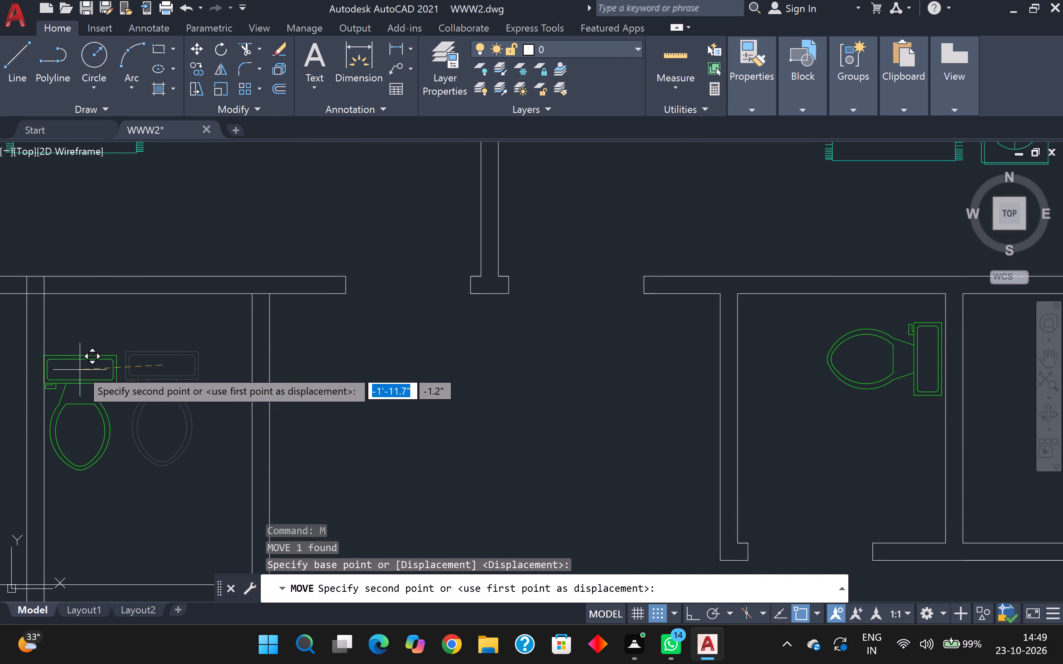
scroll(86, 340, "up", 1)
scroll(86, 340, "down", 3)
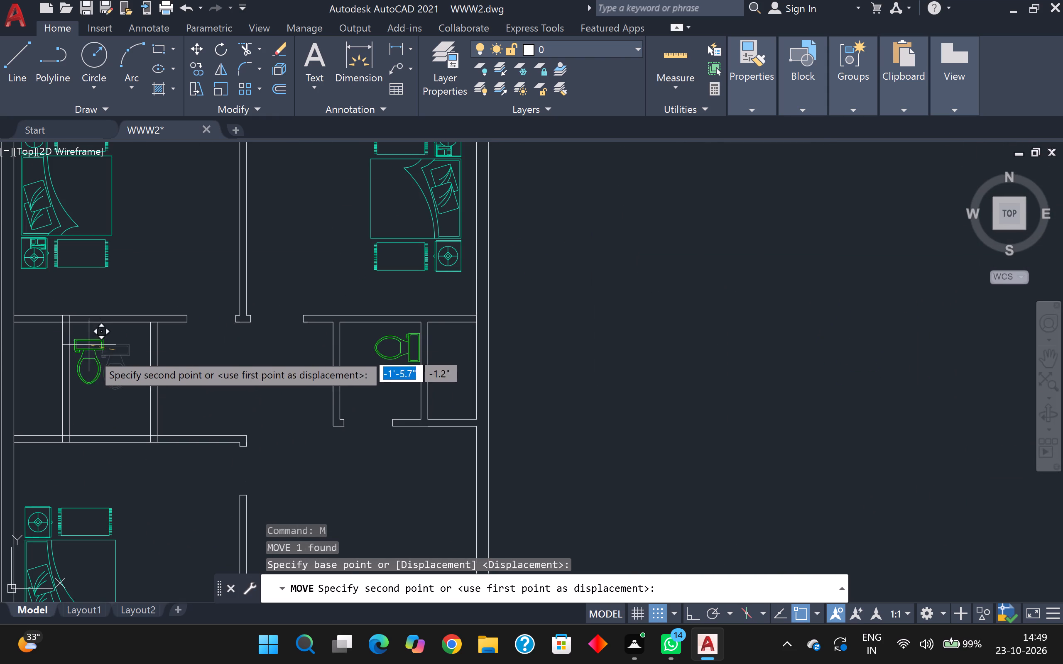
left_click(96, 391)
Rotate the upper-left bathroom's toilet another 90° counterclockwise with Ortho on, so its bowl points right.
left_click(97, 386)
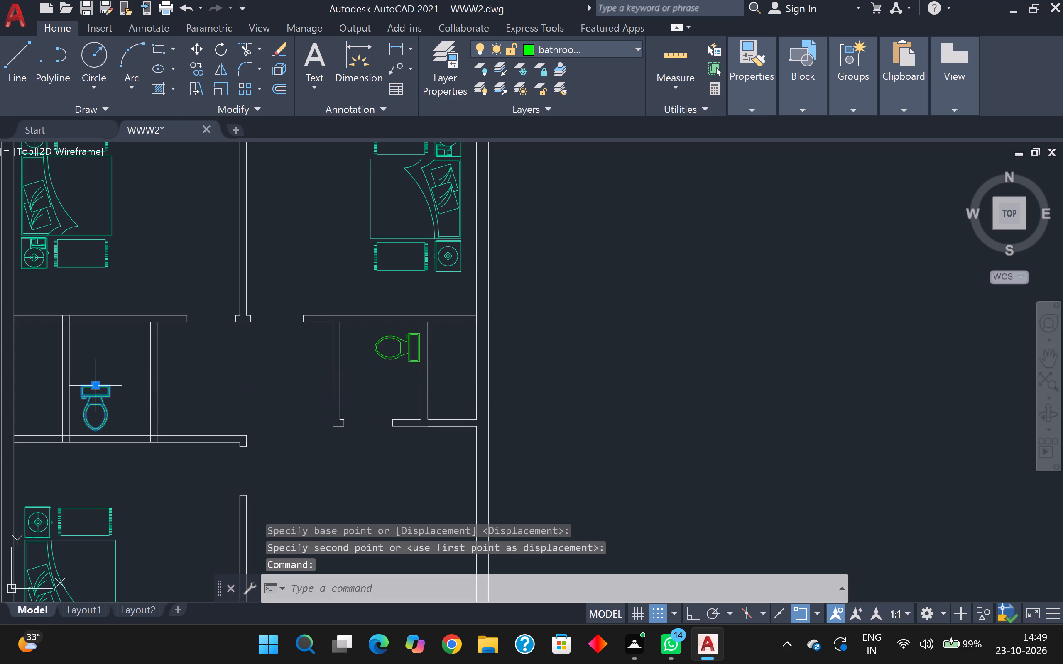
type("ro")
key("Return")
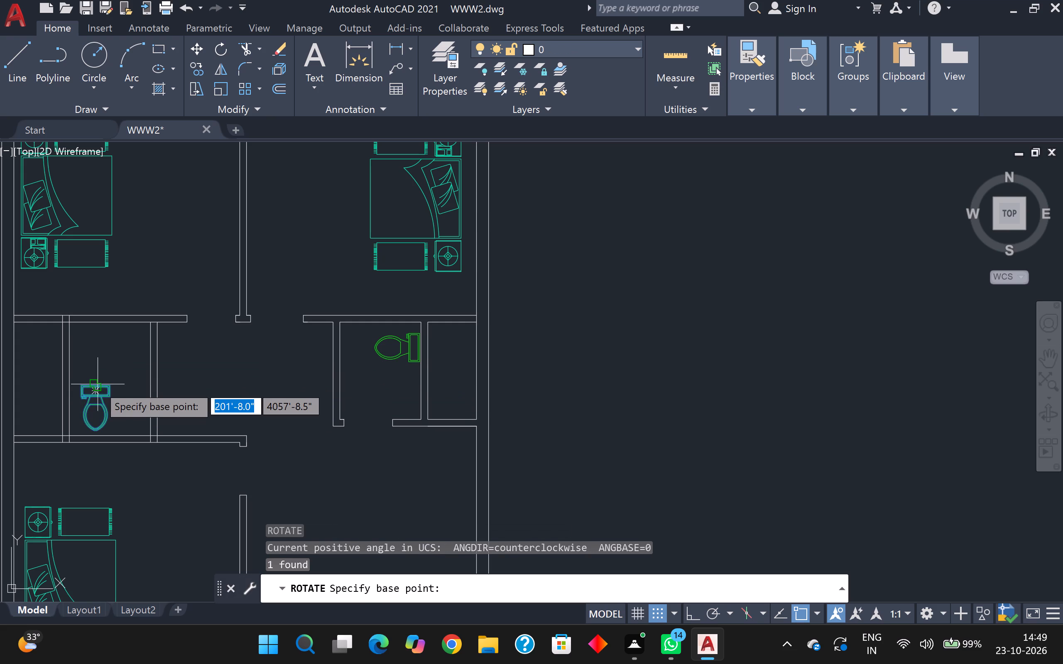
key("F8")
key("Return")
left_click(97, 383)
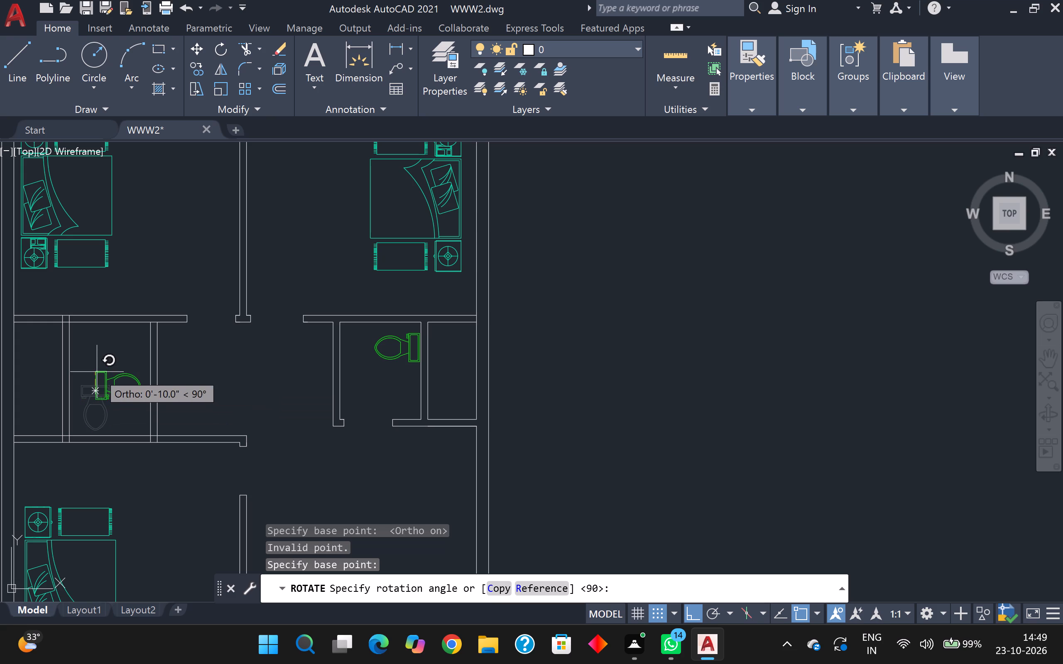
left_click(96, 372)
Move the upper-left bathroom's toilet, with Ortho off, about 1'-5.5" left and 1'-9.5" down, into the lower corner by the left partition.
left_click(114, 379)
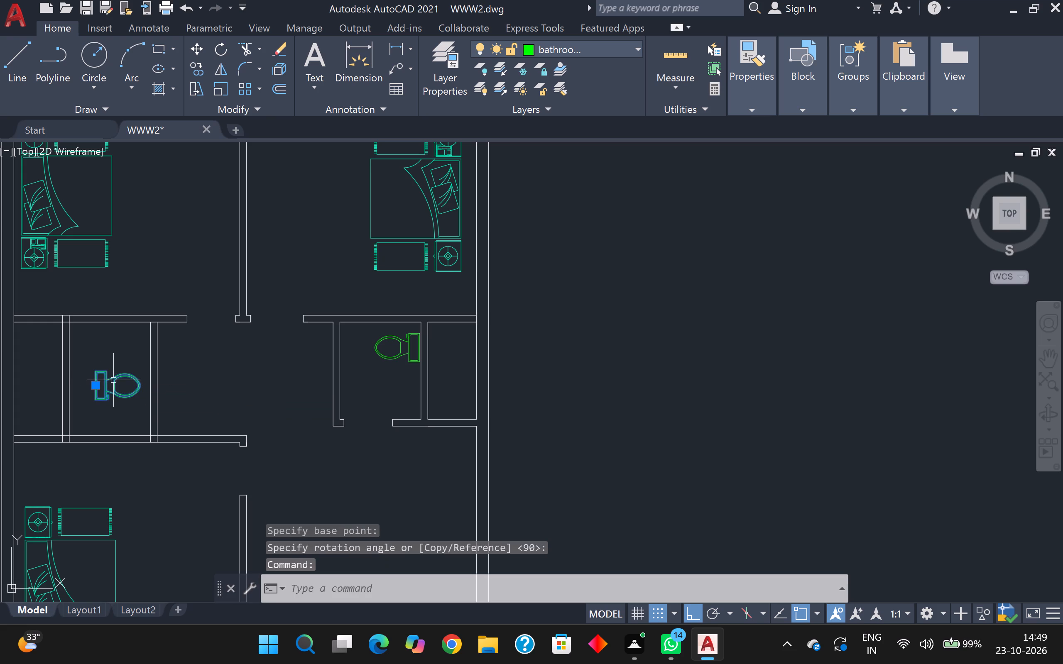
key("m")
key("Return")
left_click(113, 382)
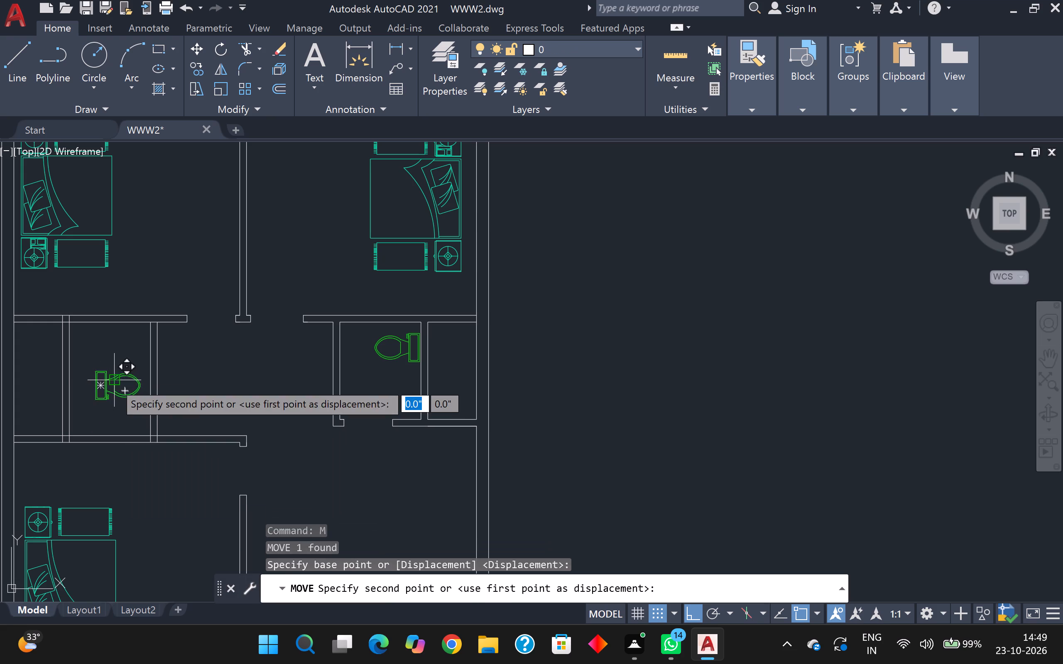
scroll(91, 396, "up", 3)
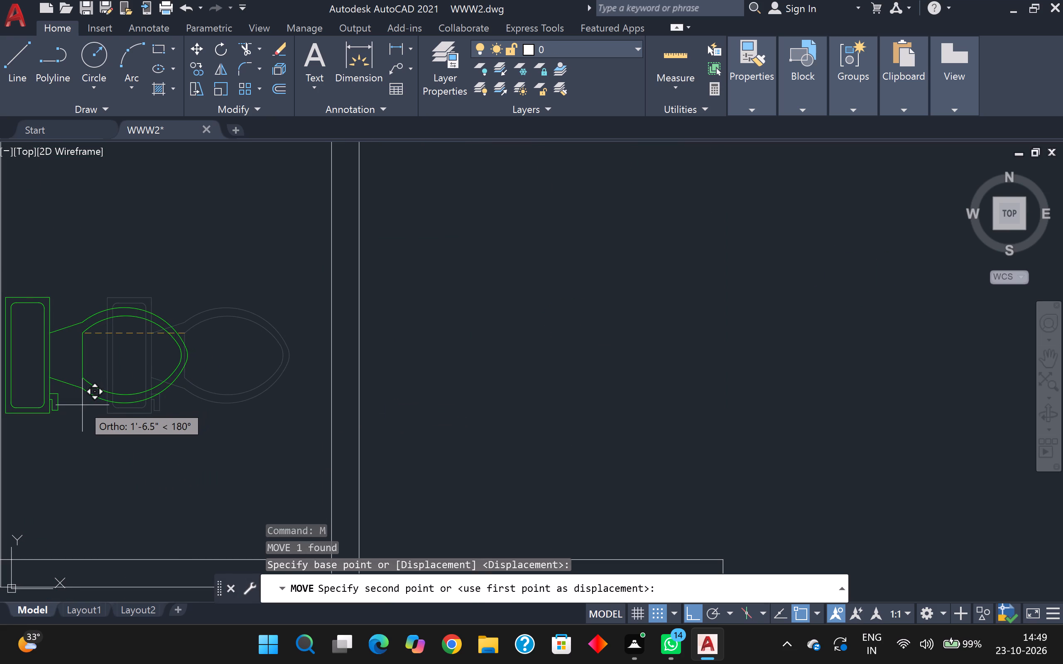
key("F8")
scroll(82, 409, "up", 2)
scroll(82, 417, "down", 3)
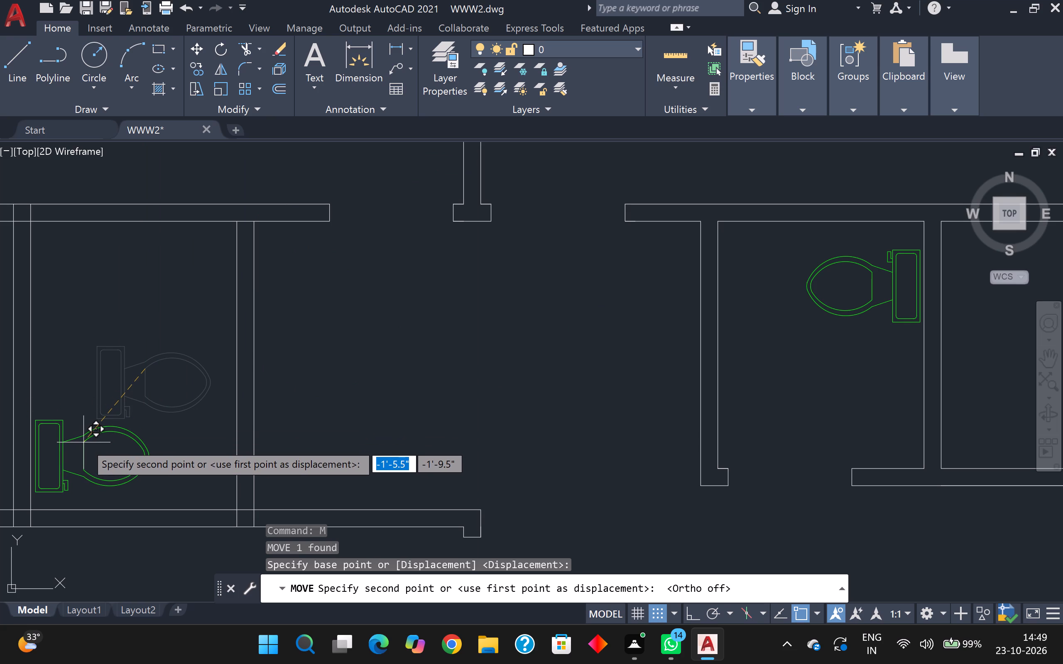
left_click(84, 442)
Look over the furniture block library, examining the sofa set layouts for one suited to the floor plan.
scroll(84, 441, "down", 4)
scroll(255, 415, "down", 2)
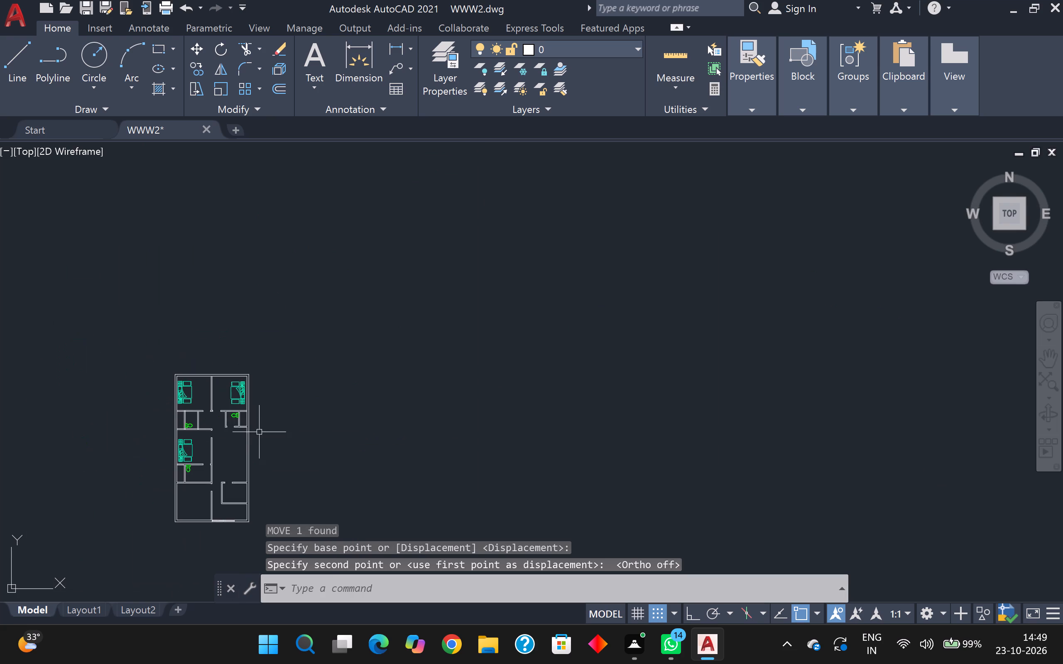
scroll(264, 459, "up", 2)
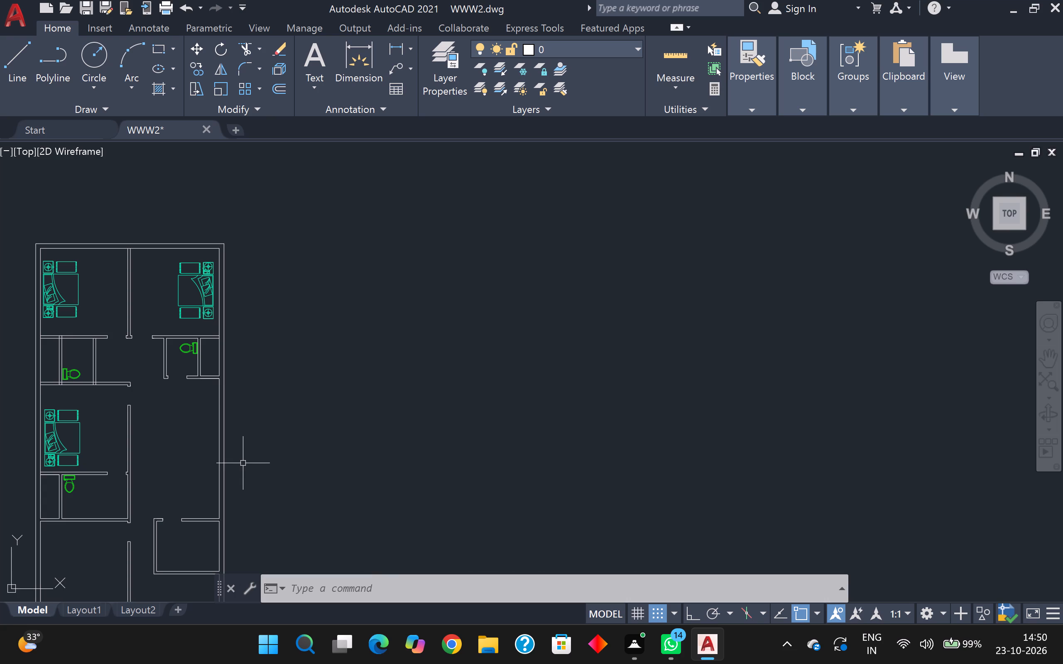
scroll(244, 463, "down", 6)
scroll(252, 422, "down", 12)
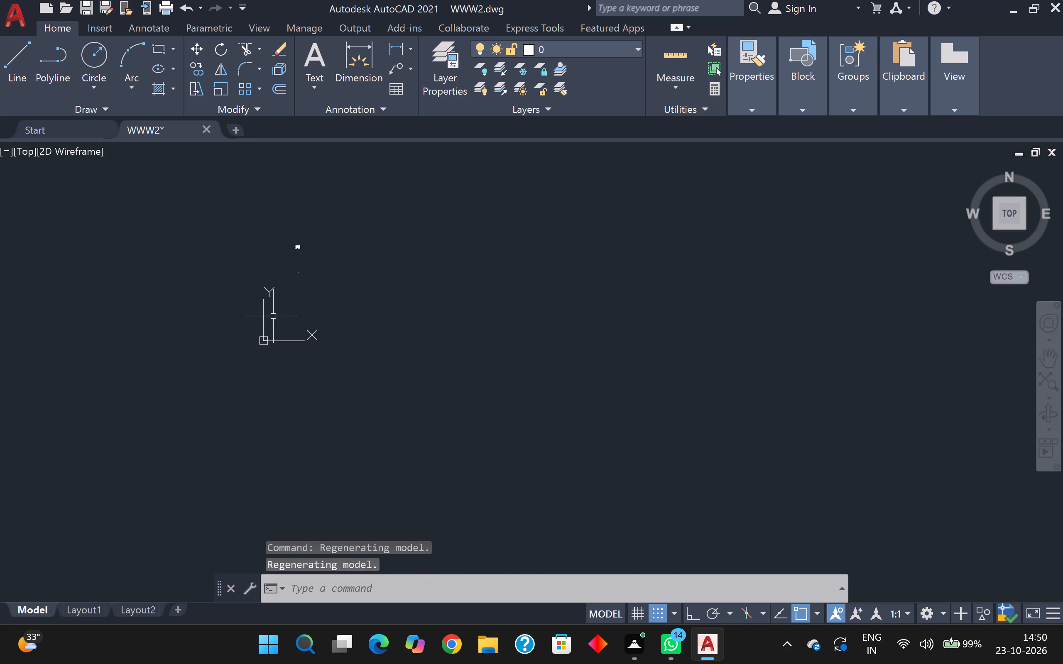
scroll(308, 248, "up", 6)
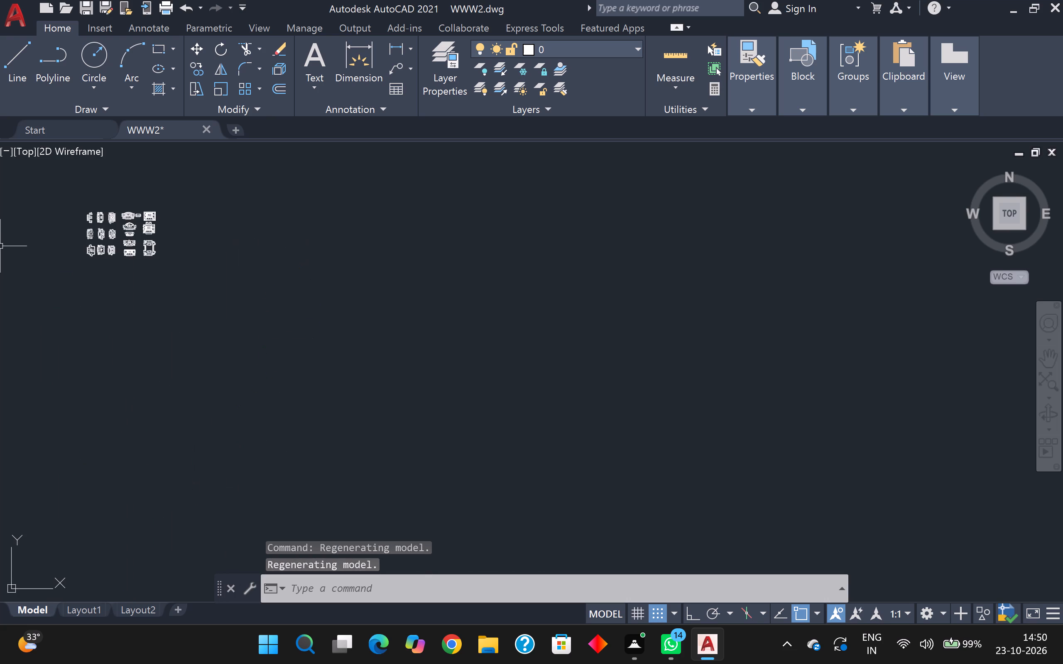
scroll(0, 246, "up", 2)
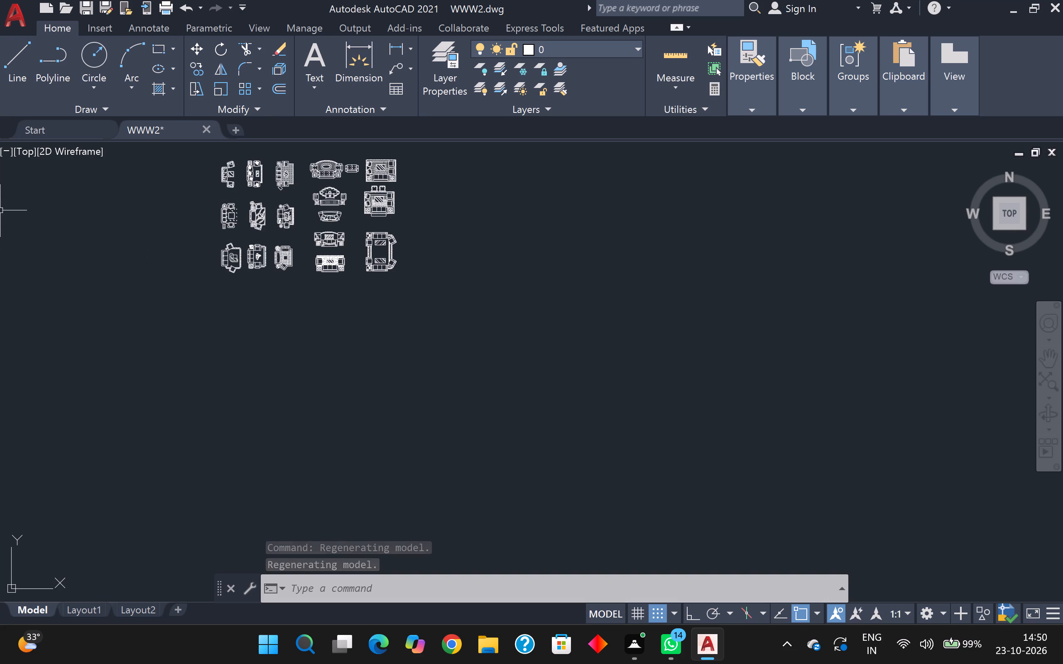
scroll(0, 228, "down", 2)
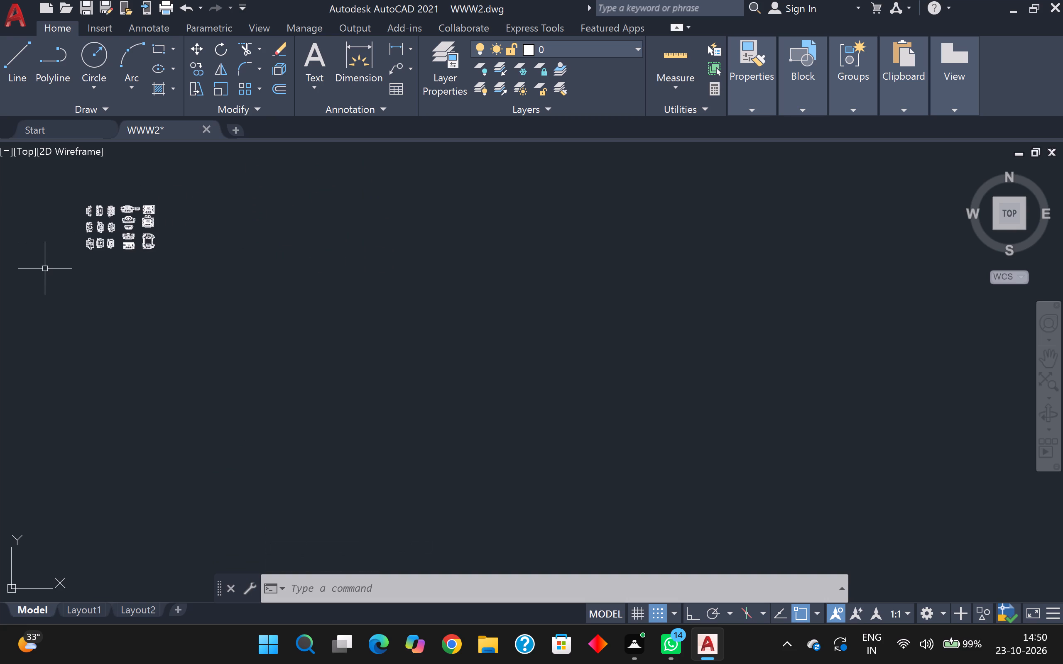
scroll(45, 269, "up", 2)
middle_click_drag(150, 226, 153, 328)
scroll(184, 244, "up", 2)
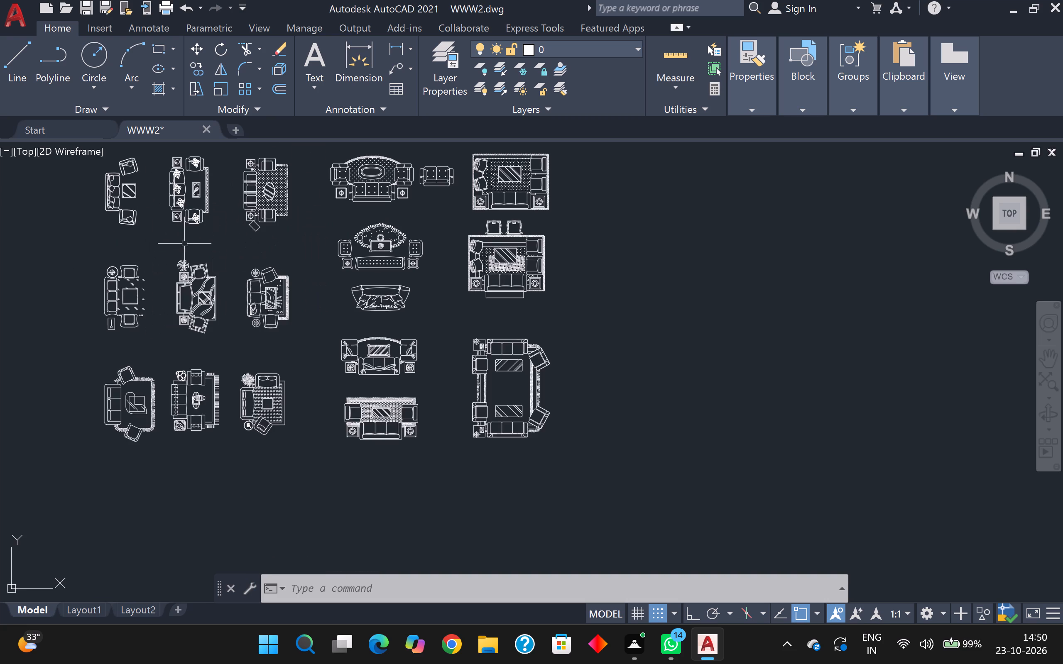
scroll(364, 503, "down", 3)
scroll(521, 553, "down", 4)
scroll(543, 500, "up", 1)
middle_click_drag(543, 496, 442, 70)
scroll(200, 344, "up", 2)
scroll(640, 206, "up", 2)
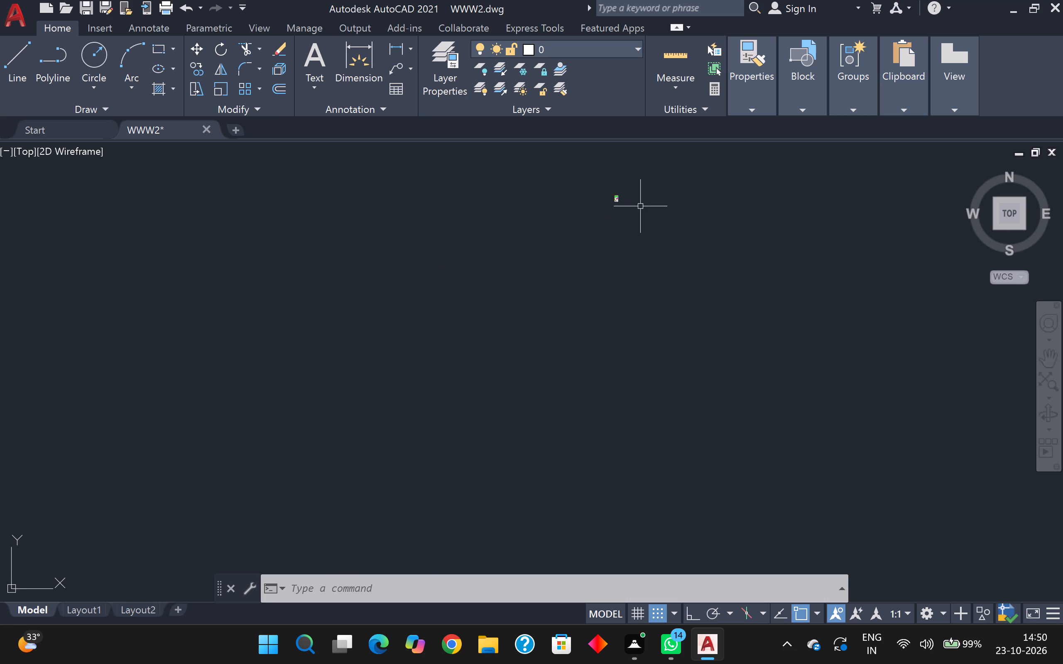
scroll(604, 197, "up", 5)
scroll(603, 196, "down", 4)
scroll(554, 188, "down", 2)
scroll(654, 39, "down", 2)
middle_click_drag(658, 43, 619, 221)
scroll(630, 207, "up", 1)
middle_click_drag(630, 207, 662, 493)
scroll(616, 371, "down", 4)
scroll(615, 232, "up", 4)
middle_click_drag(616, 218, 622, 352)
scroll(630, 305, "up", 3)
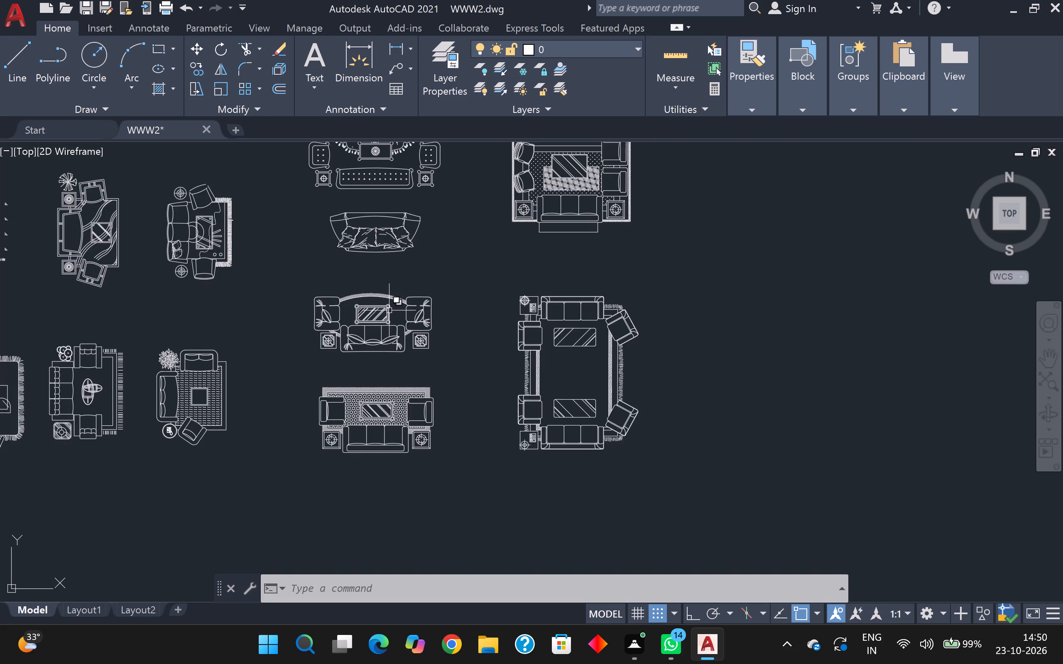
scroll(283, 394, "down", 2)
scroll(347, 320, "up", 2)
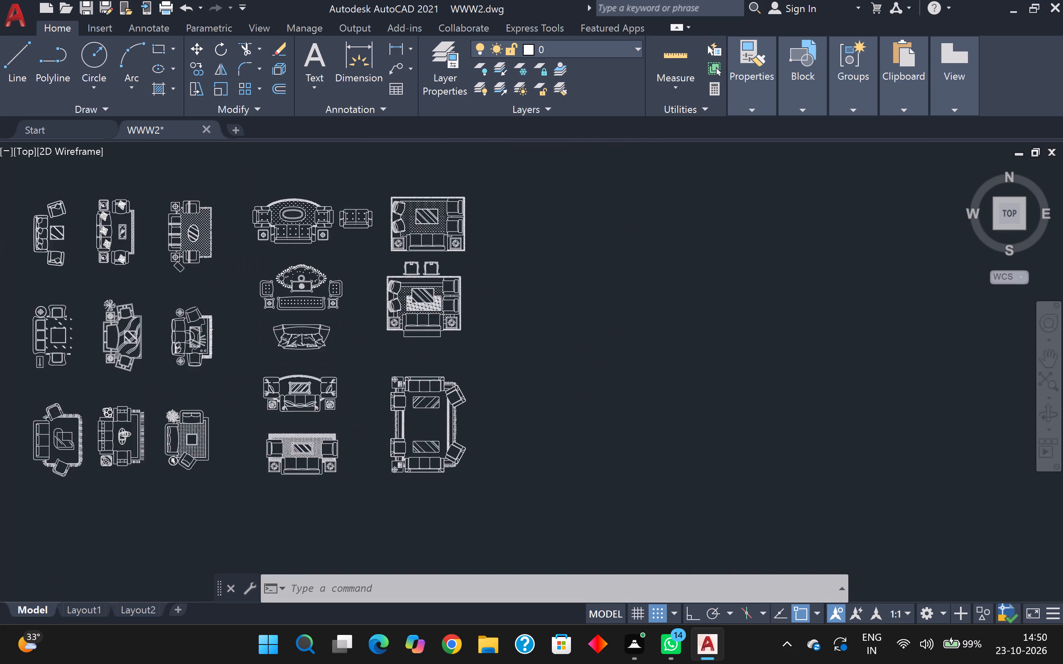
scroll(347, 319, "up", 2)
scroll(347, 319, "down", 2)
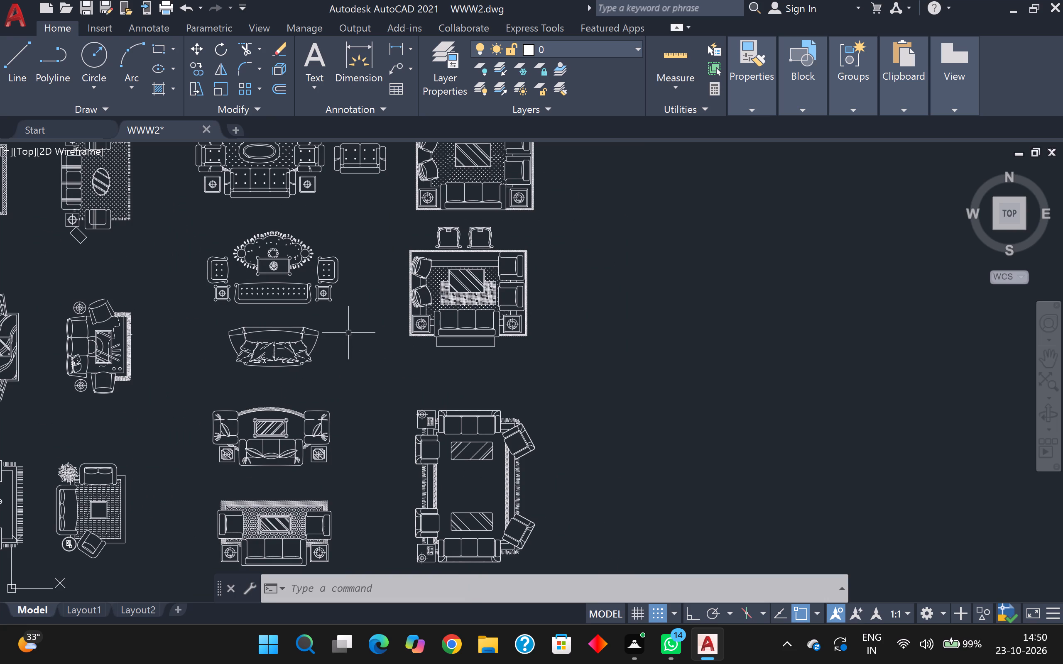
scroll(348, 333, "up", 3)
scroll(348, 333, "down", 5)
scroll(351, 332, "up", 3)
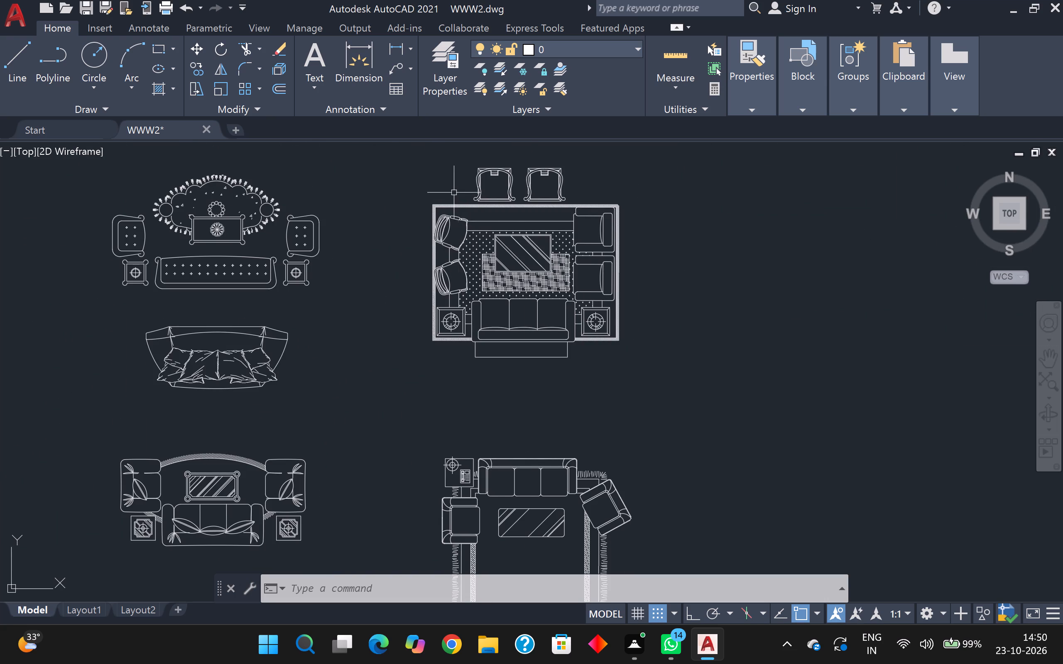
scroll(454, 193, "down", 2)
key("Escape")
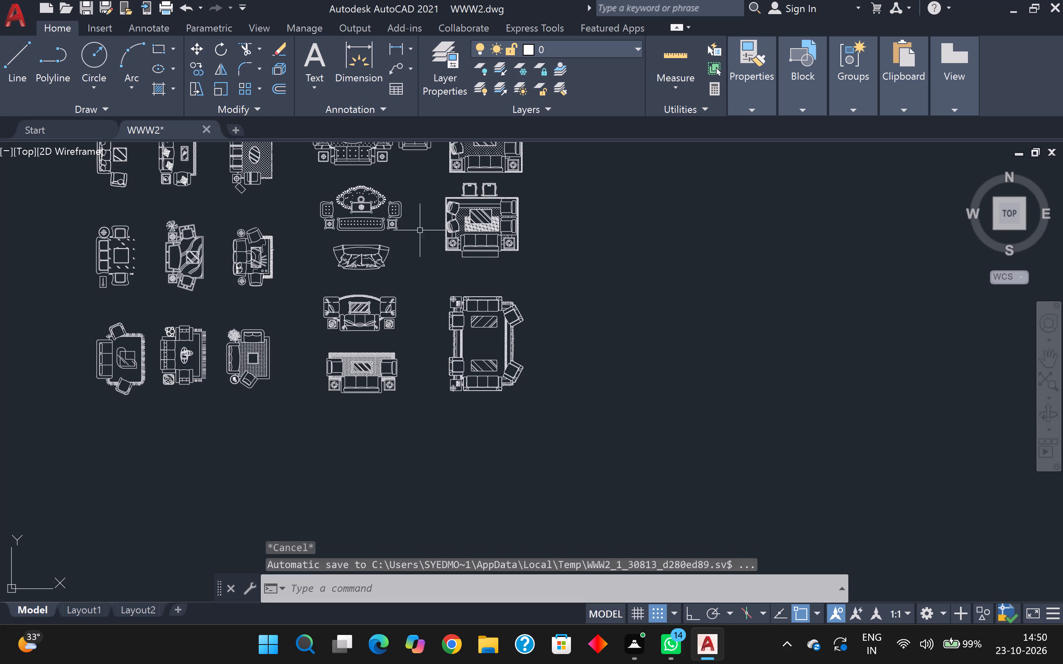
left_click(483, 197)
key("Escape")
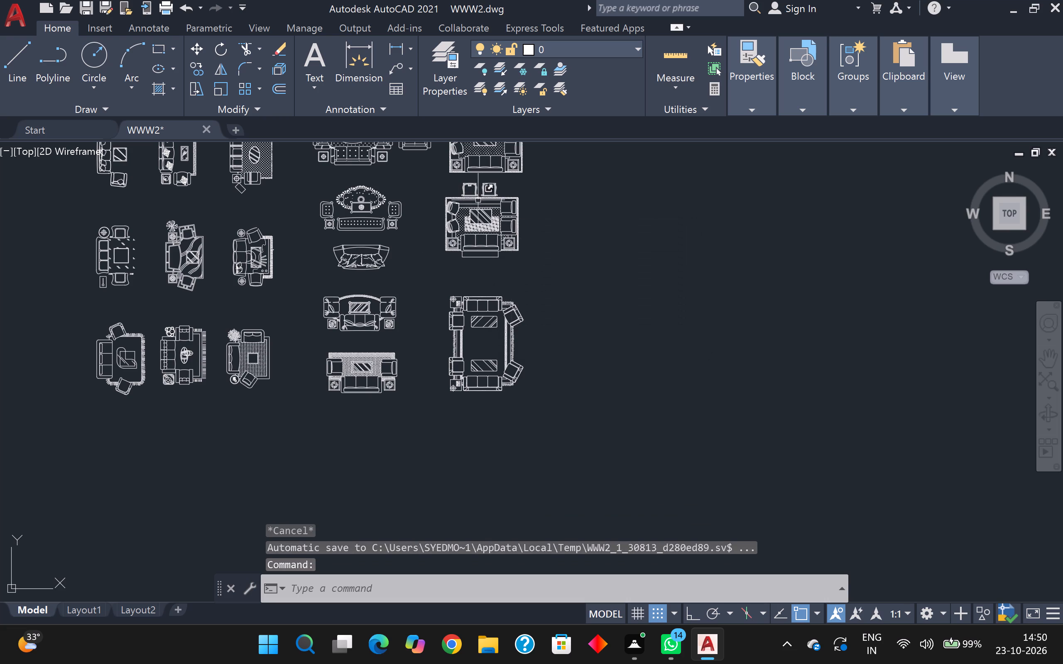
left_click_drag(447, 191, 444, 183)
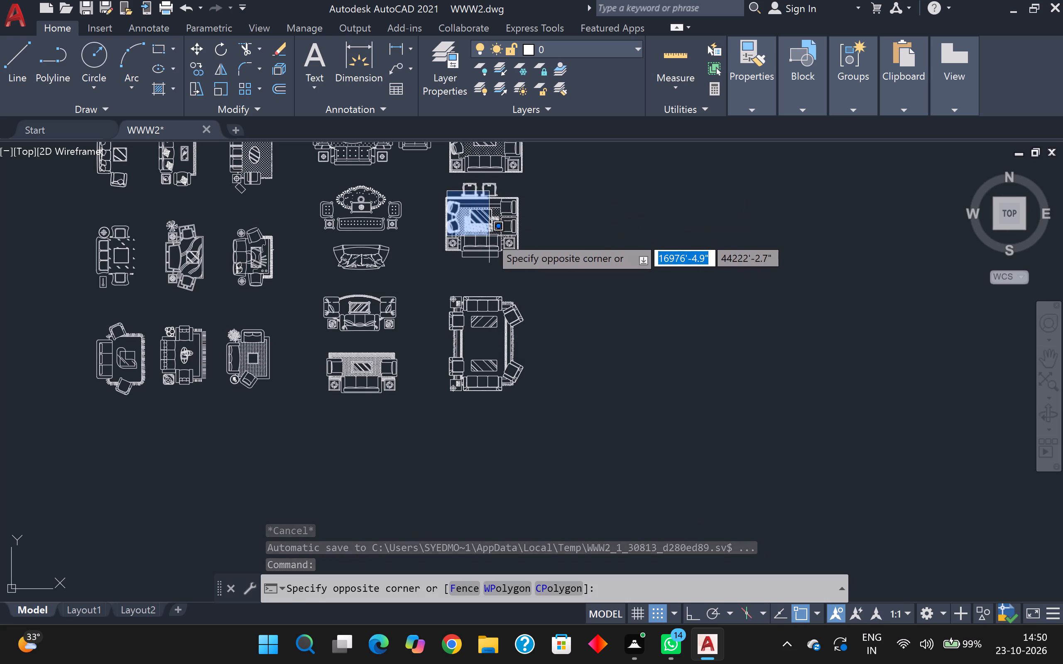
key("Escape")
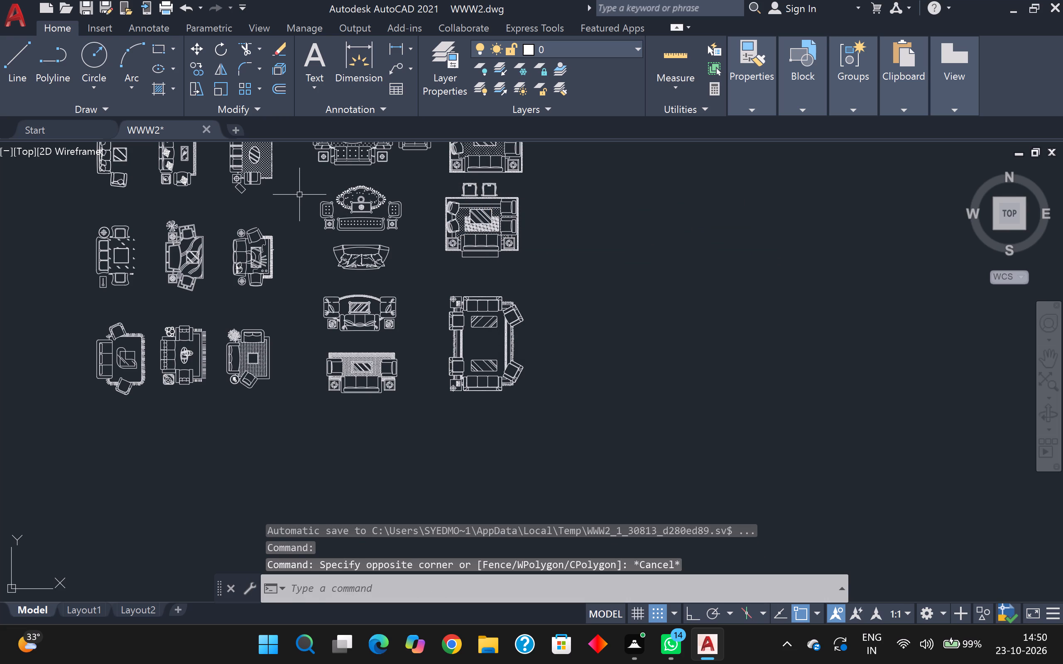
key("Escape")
Copy the library's top-row sofa set with the dotted rug and oval table to the empty space just right of the house floor plan.
scroll(303, 274, "up", 3)
scroll(303, 276, "down", 1)
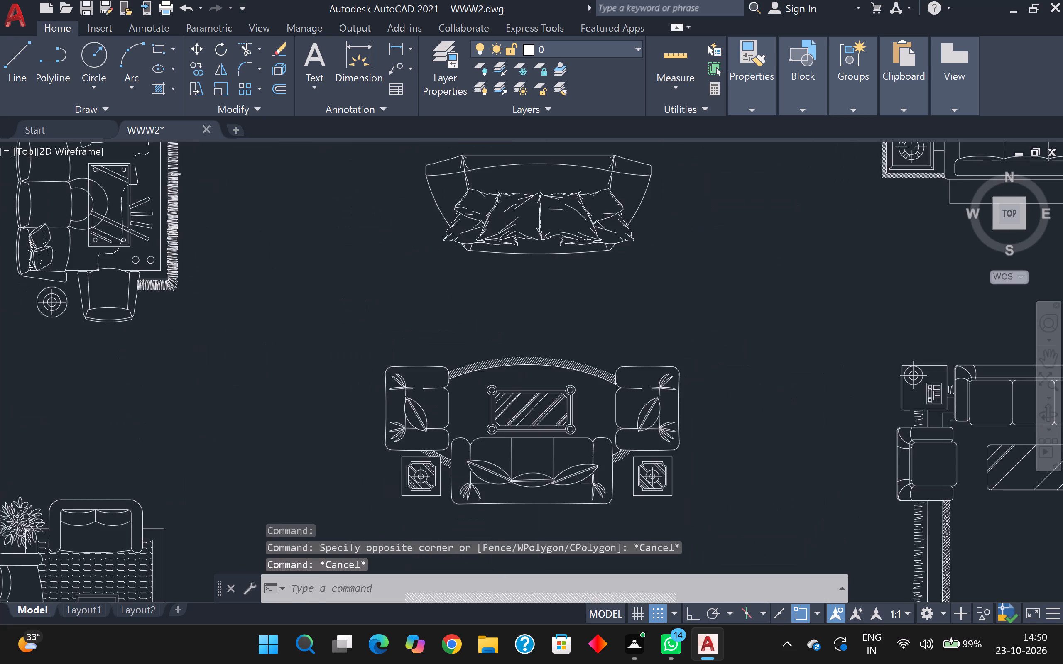
middle_click_drag(303, 276, 539, 392)
scroll(515, 376, "down", 3)
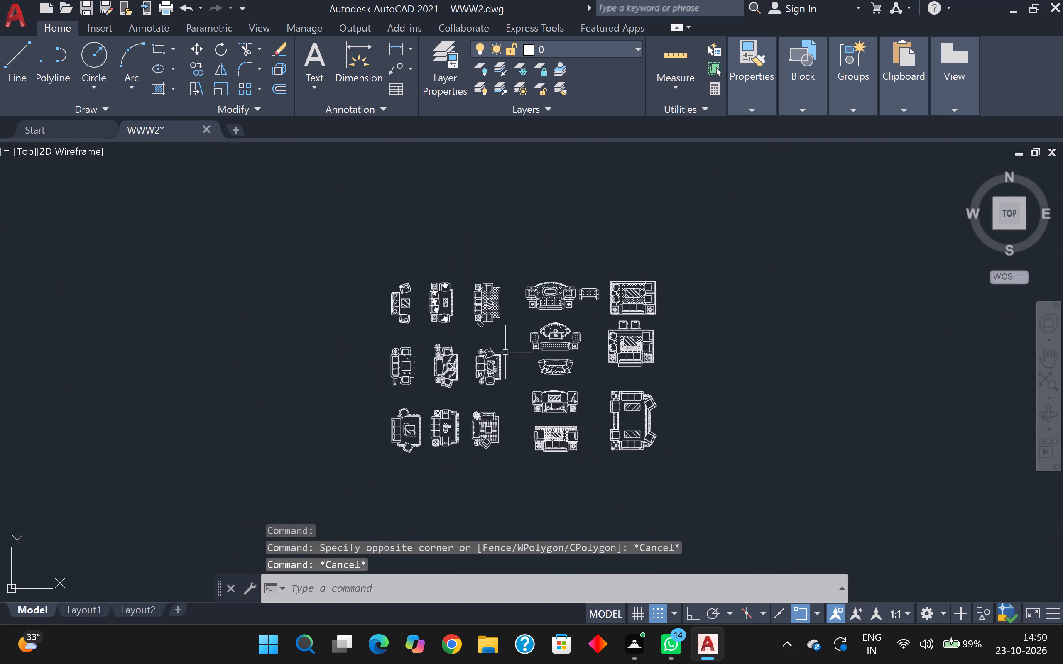
scroll(502, 331, "up", 4)
middle_click_drag(492, 330, 536, 416)
scroll(536, 415, "down", 1)
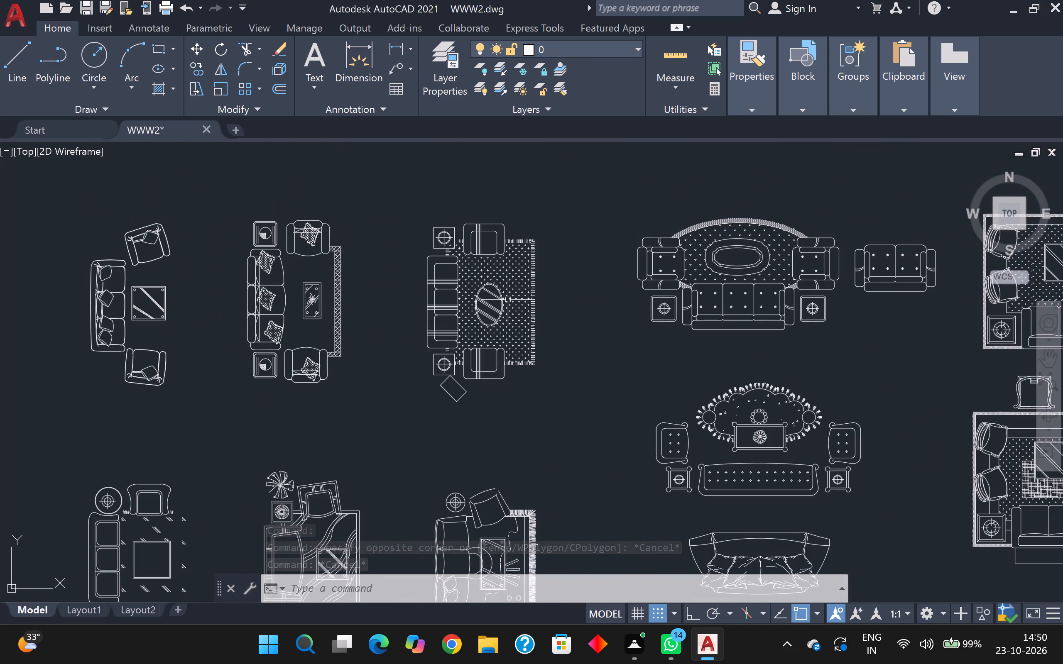
left_click(420, 210)
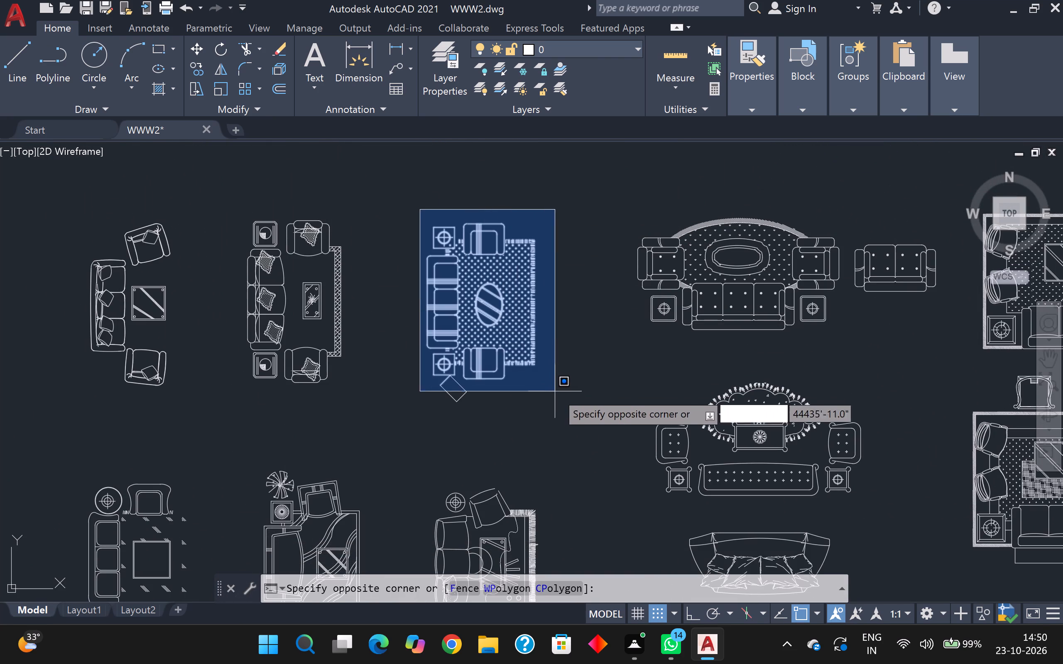
left_click(566, 416)
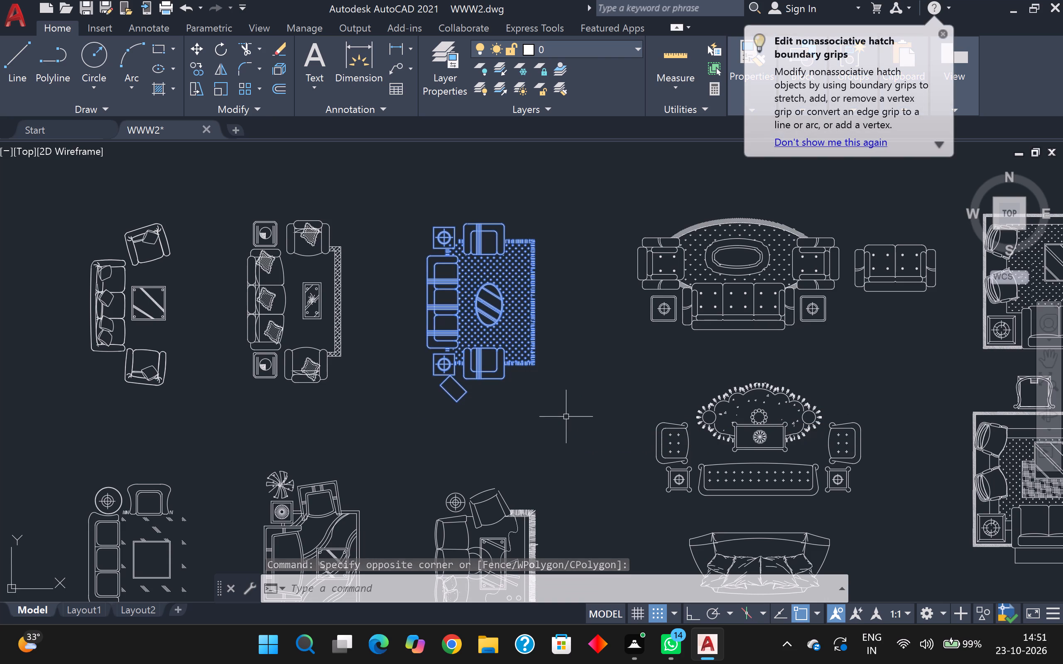
key("c")
key("o")
key("Return")
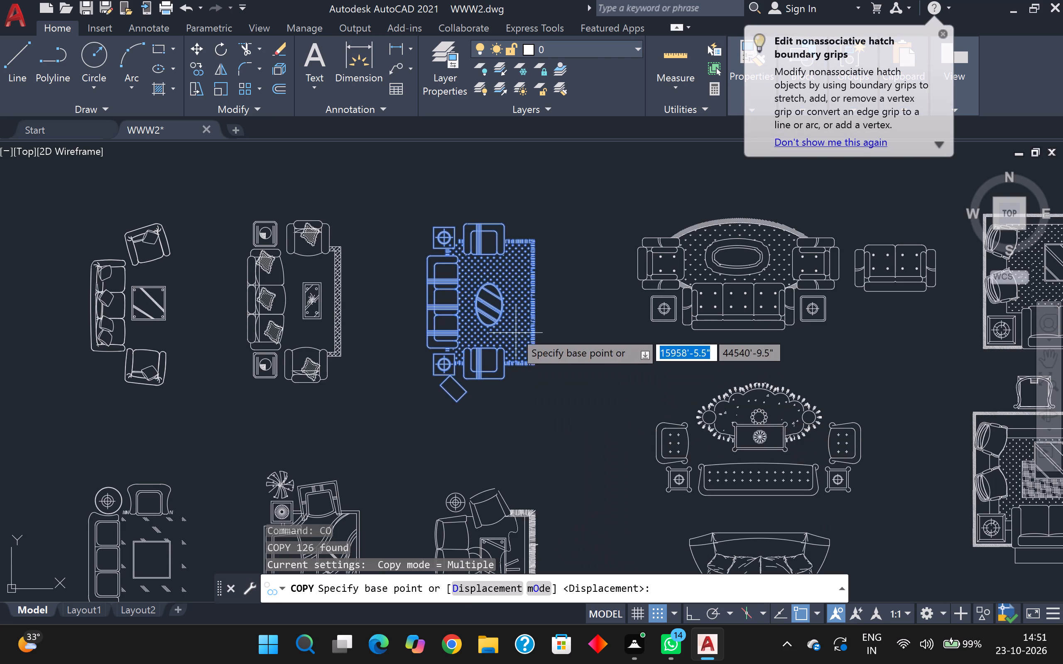
left_click(502, 319)
scroll(502, 319, "down", 4)
scroll(512, 352, "down", 5)
middle_click_drag(536, 447, 500, 259)
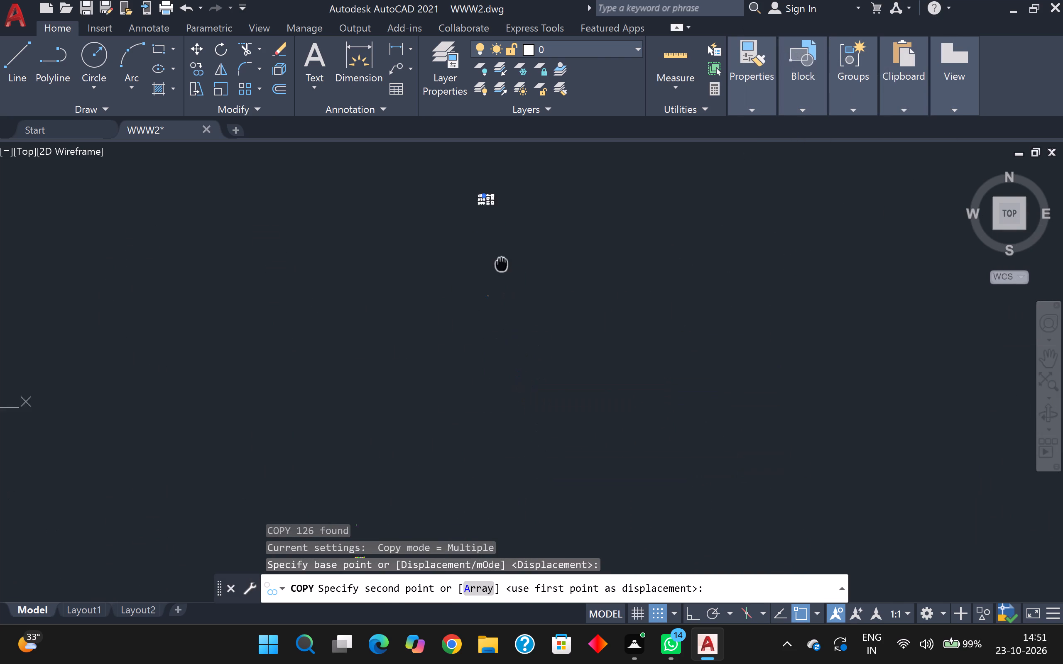
middle_click_drag(500, 259, 492, 218)
scroll(492, 312, "down", 2)
scroll(492, 323, "up", 3)
scroll(455, 218, "up", 2)
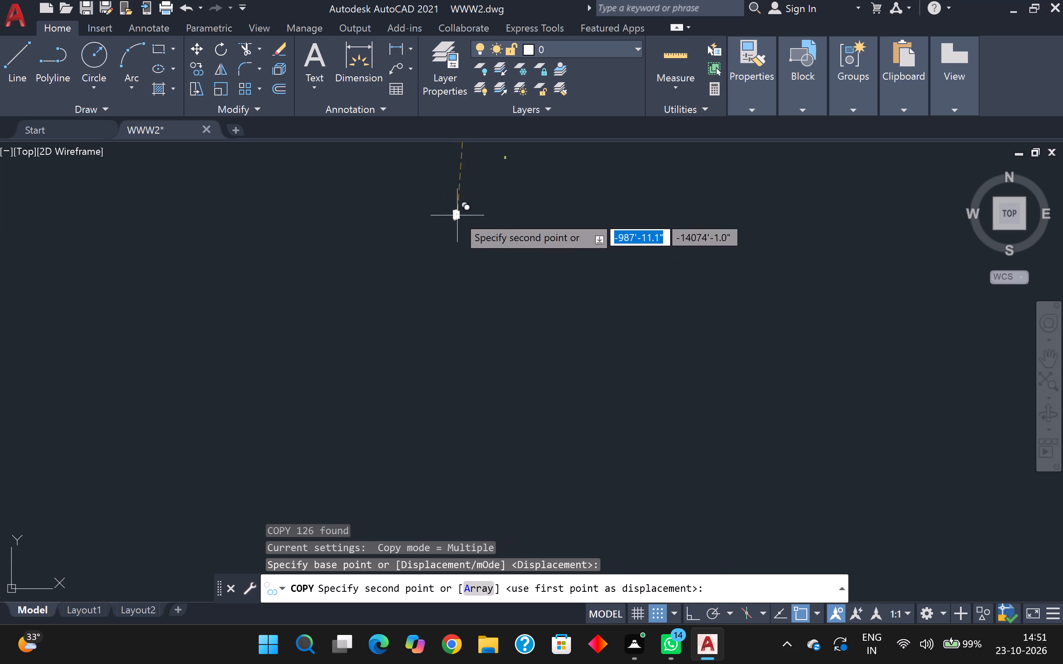
scroll(457, 215, "up", 1)
middle_click_drag(465, 210, 450, 369)
scroll(518, 298, "up", 5)
middle_click_drag(518, 276, 516, 290)
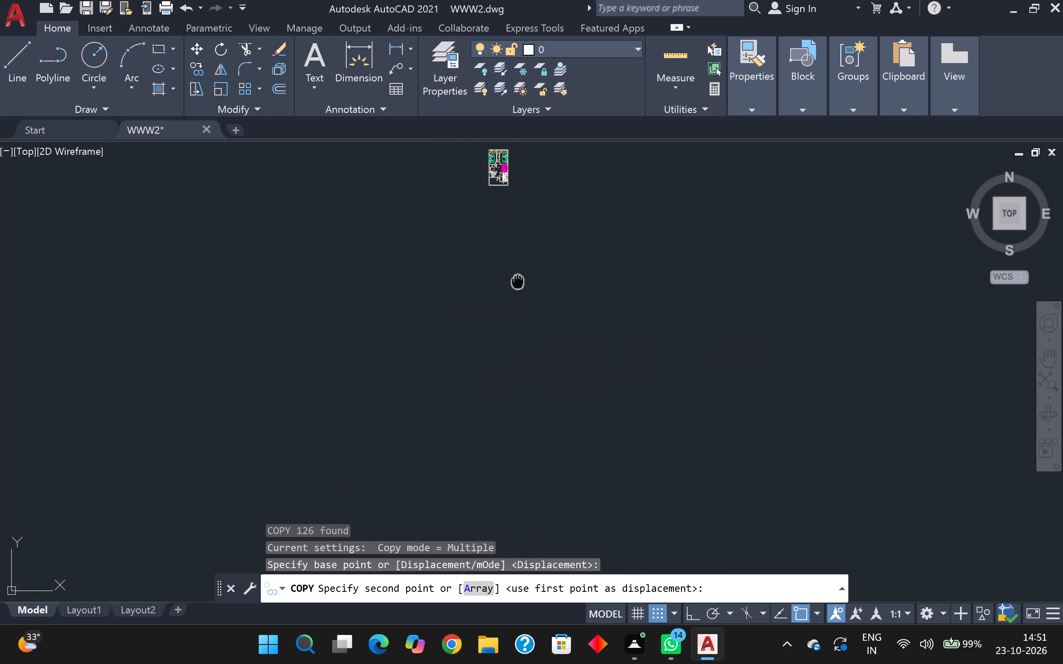
middle_click_drag(516, 290, 485, 393)
scroll(520, 313, "up", 3)
scroll(529, 293, "down", 4)
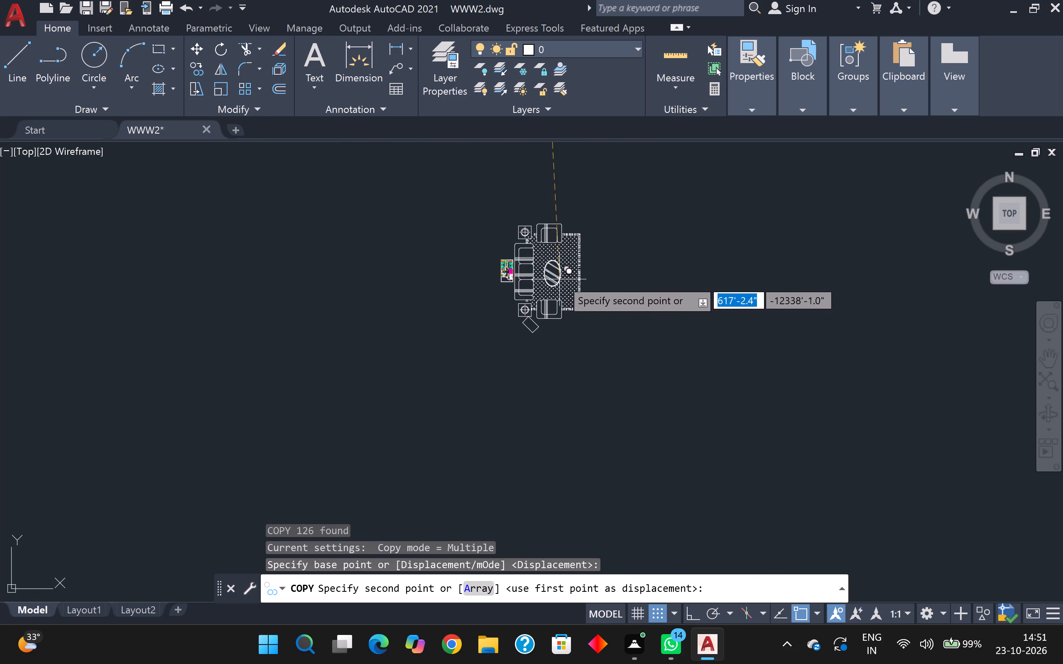
scroll(562, 278, "up", 5)
middle_click_drag(562, 278, 567, 278)
scroll(567, 278, "down", 3)
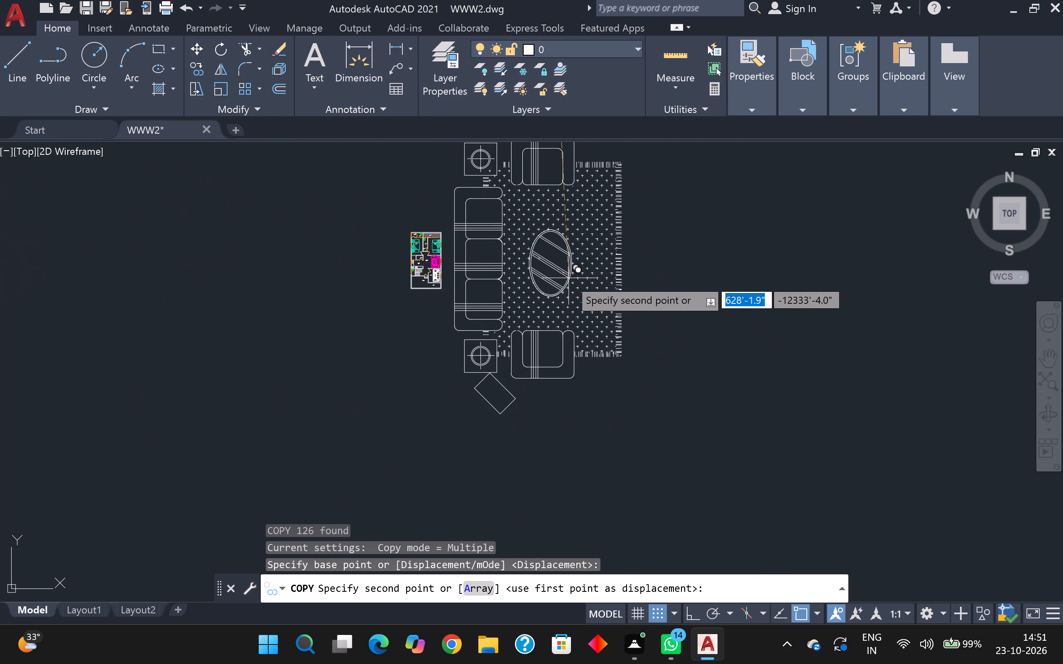
scroll(561, 278, "up", 1)
middle_click_drag(561, 278, 573, 306)
scroll(573, 304, "down", 8)
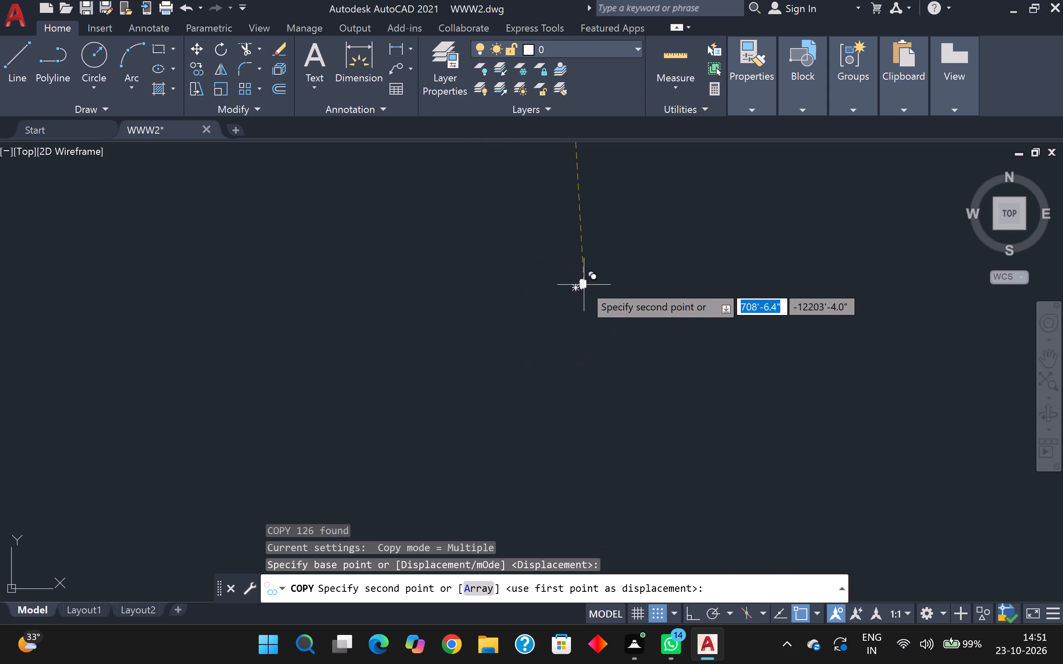
scroll(589, 281, "down", 4)
scroll(588, 326, "up", 1)
scroll(588, 327, "down", 3)
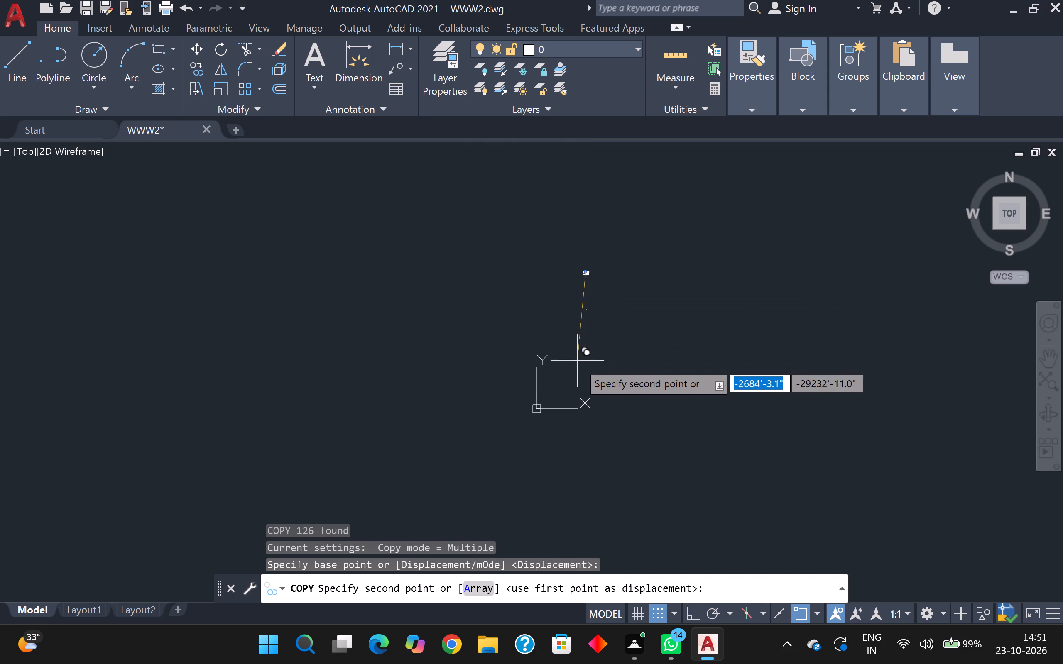
scroll(558, 345, "up", 6)
scroll(555, 340, "down", 7)
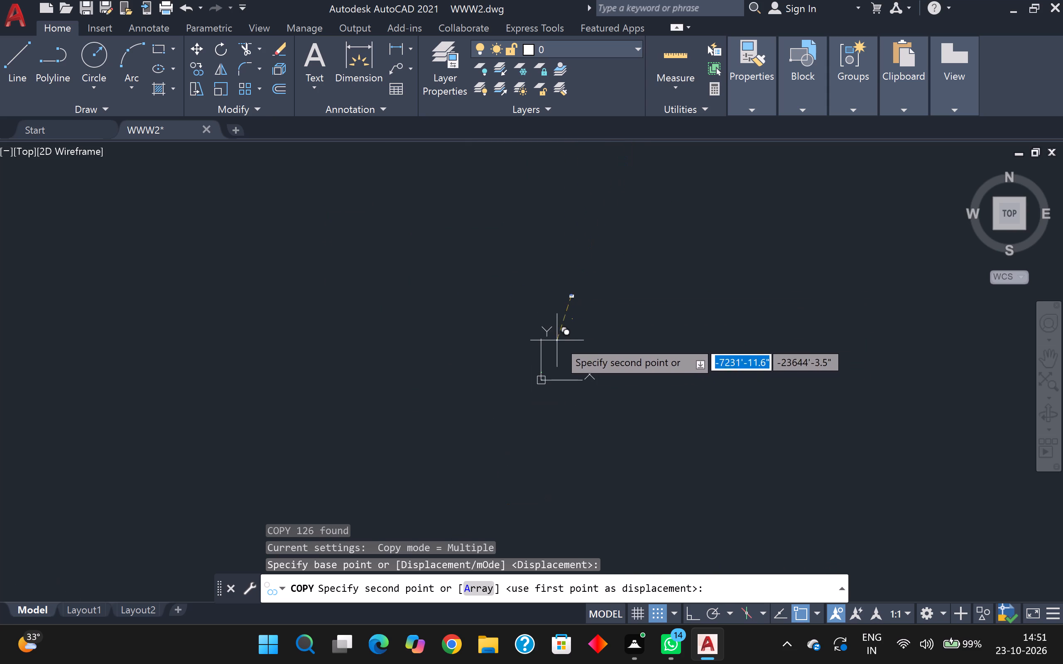
scroll(560, 372, "up", 4)
scroll(439, 381, "up", 3)
scroll(481, 364, "up", 4)
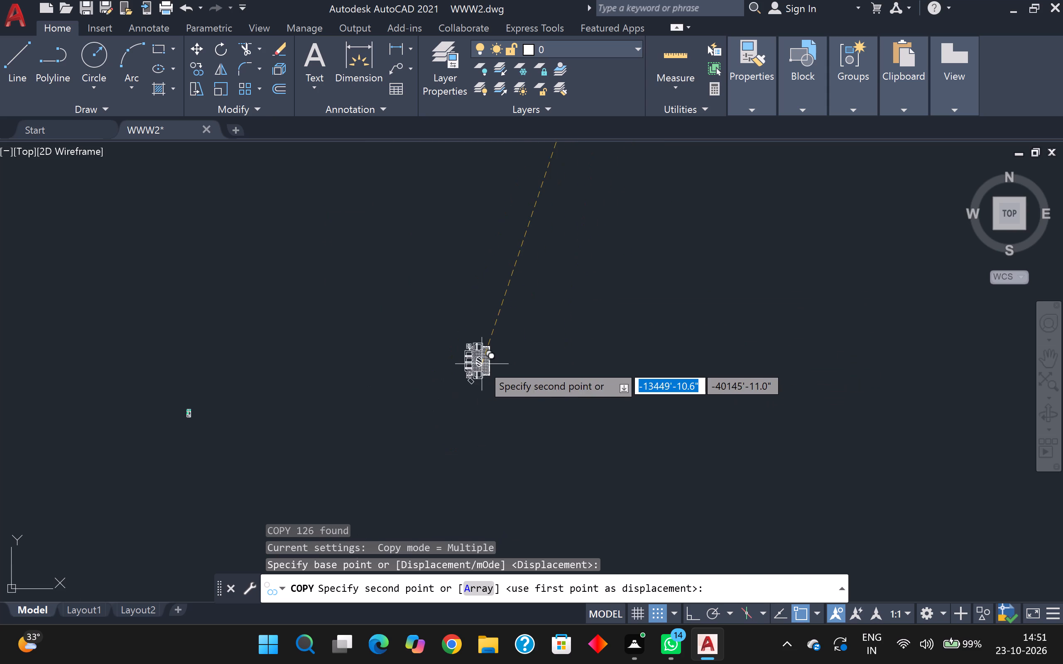
scroll(377, 391, "down", 2)
middle_click_drag(377, 387, 632, 214)
scroll(588, 239, "up", 4)
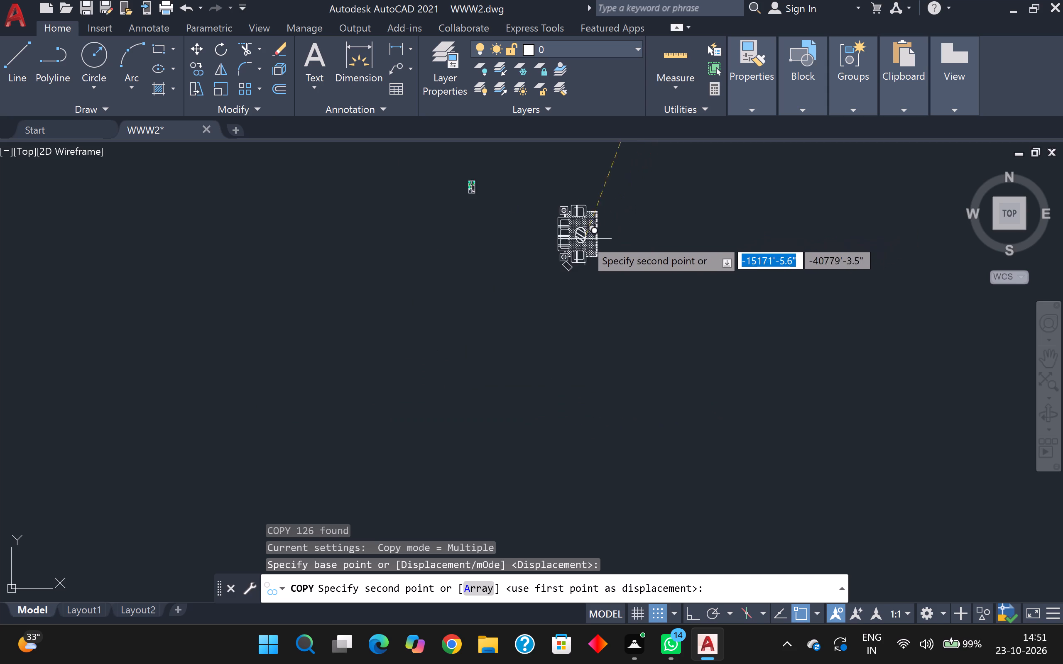
middle_click_drag(580, 234, 652, 318)
scroll(547, 223, "up", 3)
scroll(543, 228, "down", 3)
scroll(537, 233, "up", 4)
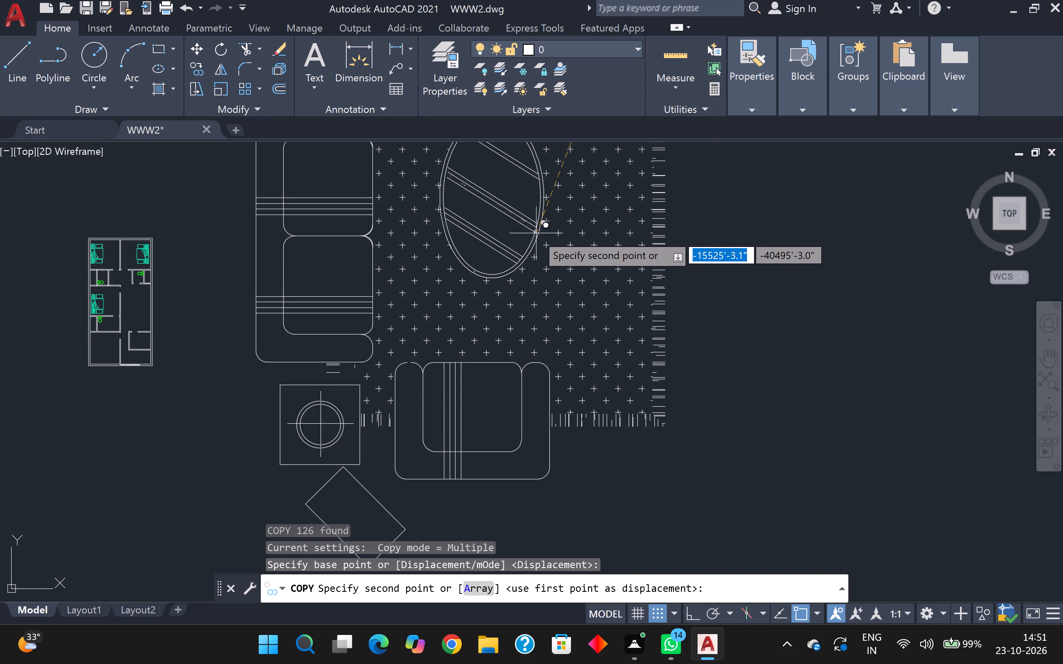
middle_click_drag(534, 233, 775, 293)
scroll(583, 309, "up", 3)
scroll(583, 306, "down", 6)
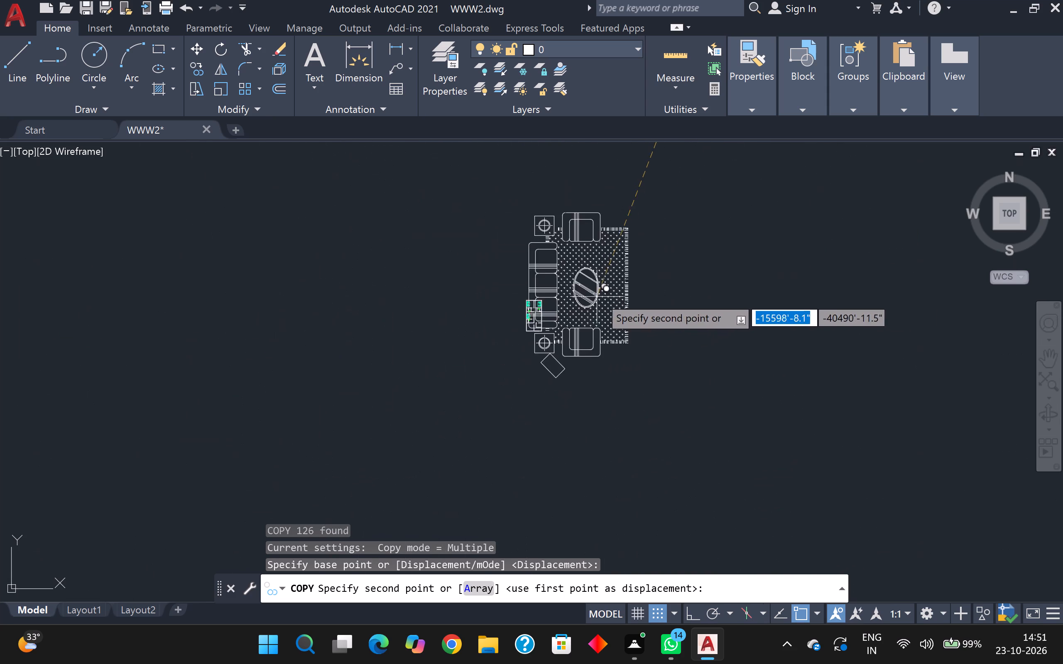
middle_click_drag(629, 286, 597, 221)
scroll(598, 228, "down", 1)
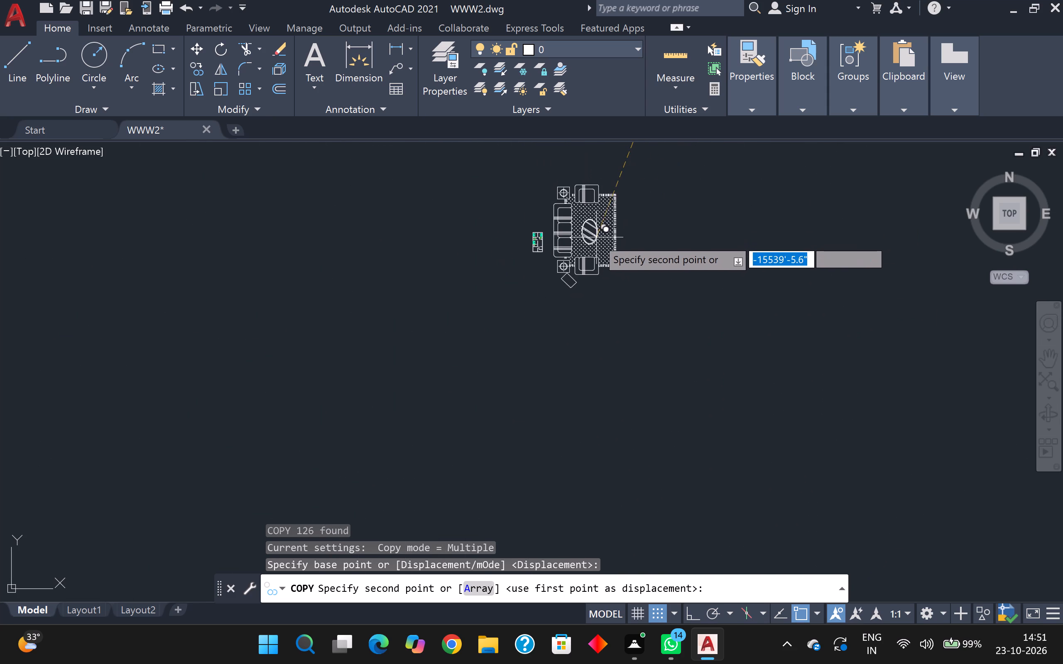
scroll(594, 241, "up", 3)
left_click(594, 241)
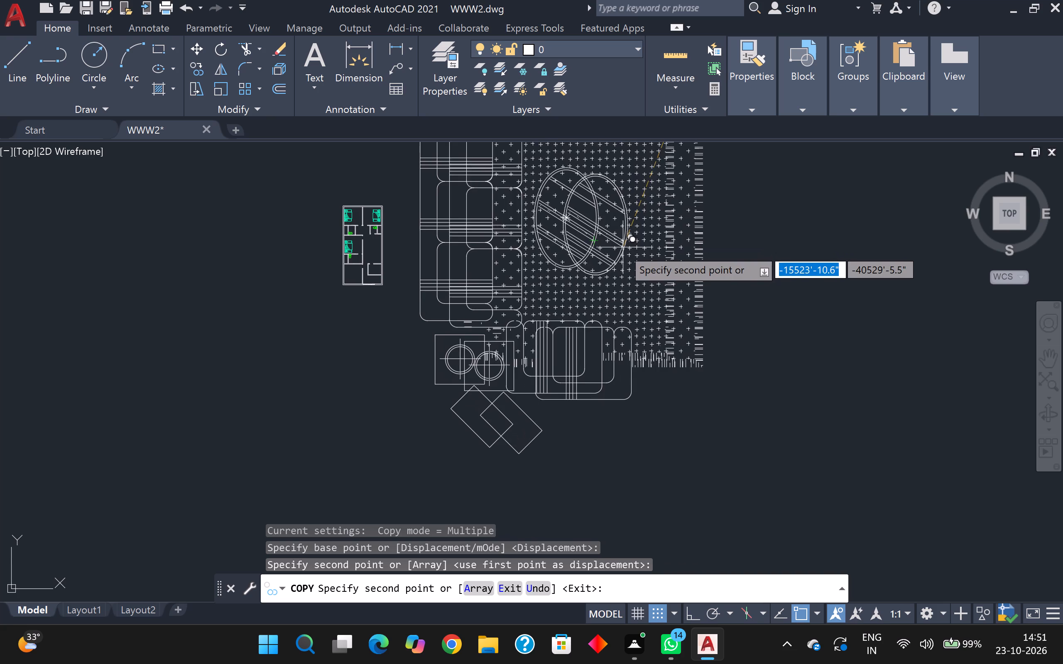
key("Escape")
Join all the objects of the copied sofa set beside the floor plan.
left_click(649, 239)
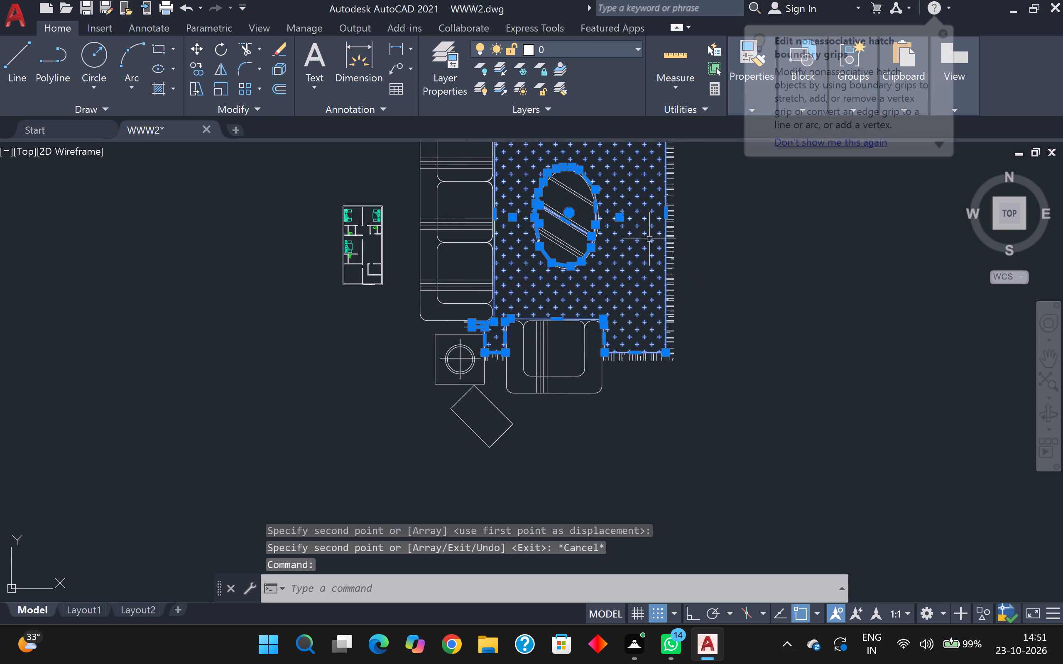
key("Escape")
scroll(507, 236, "down", 3)
left_click(488, 181)
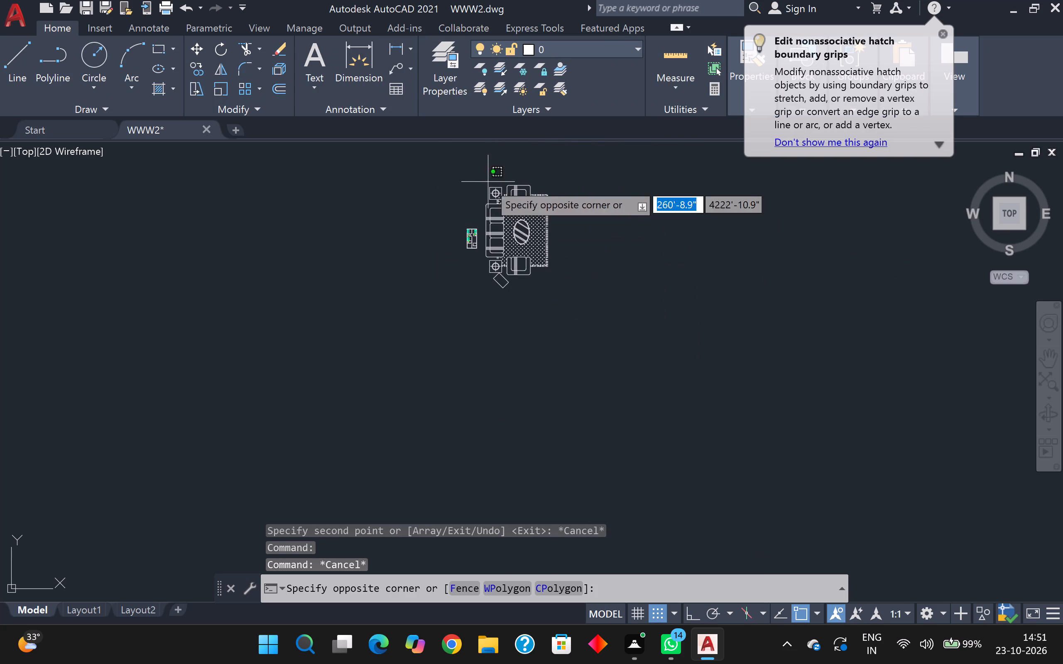
key("Escape")
left_click(477, 178)
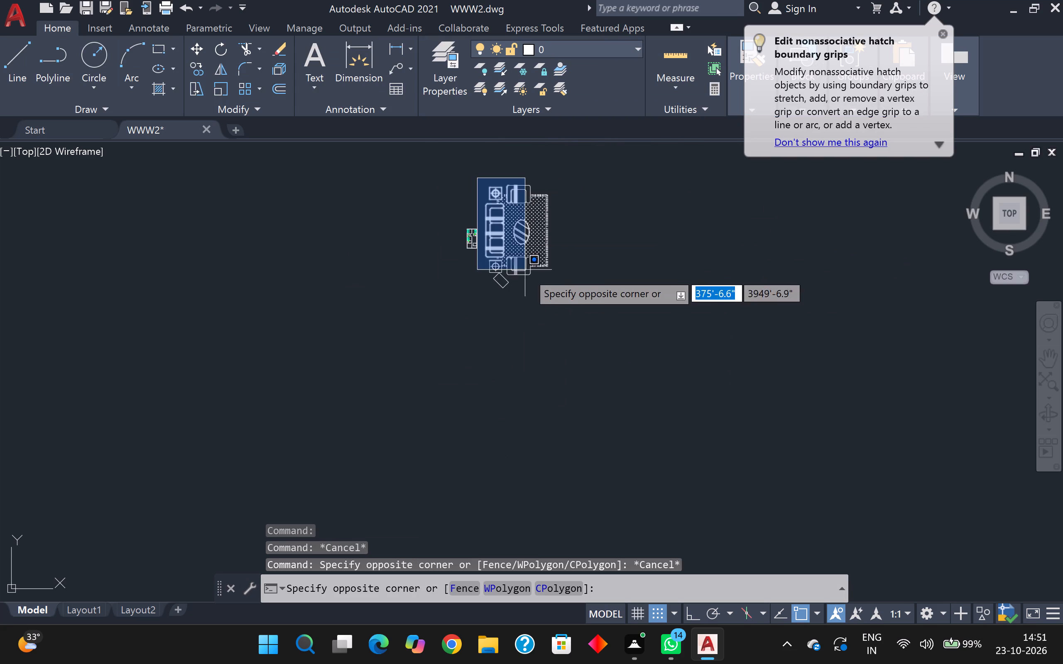
left_click(559, 296)
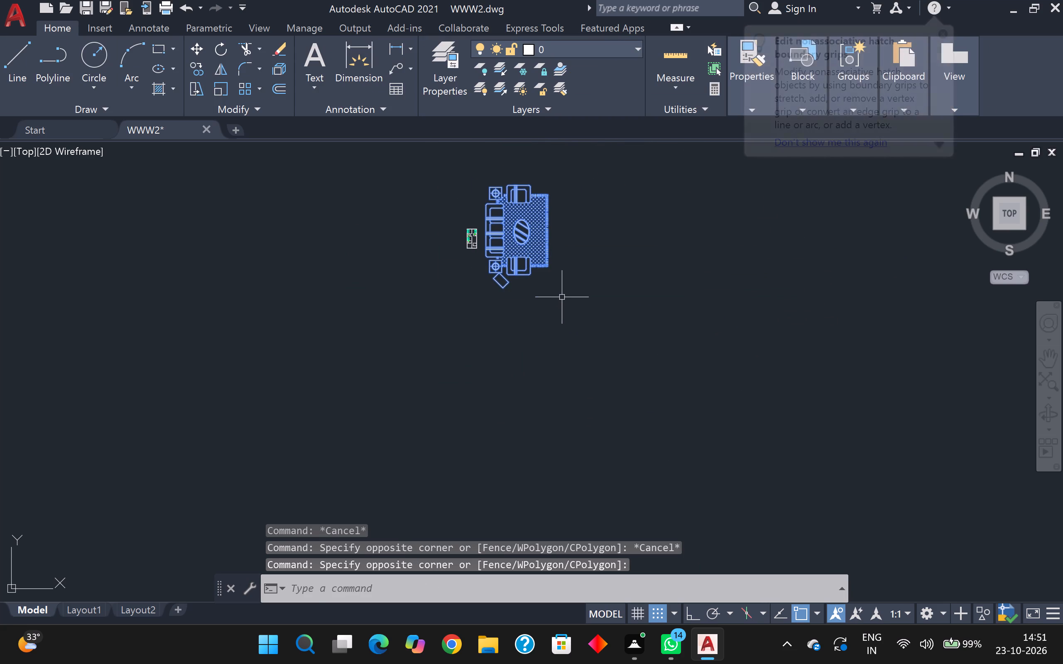
key("j")
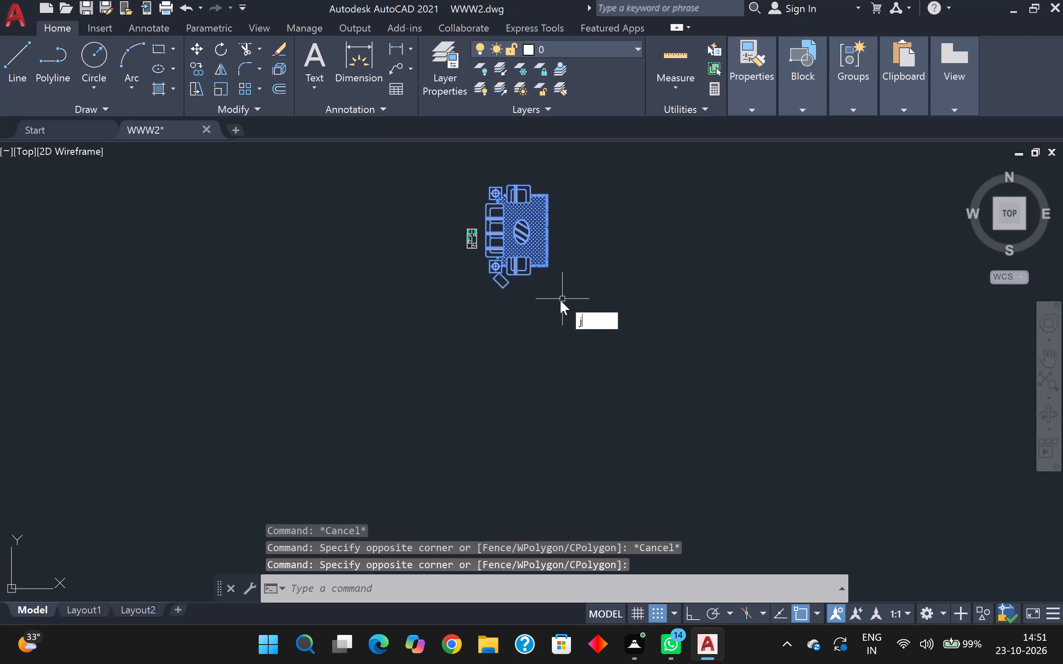
left_click(595, 334)
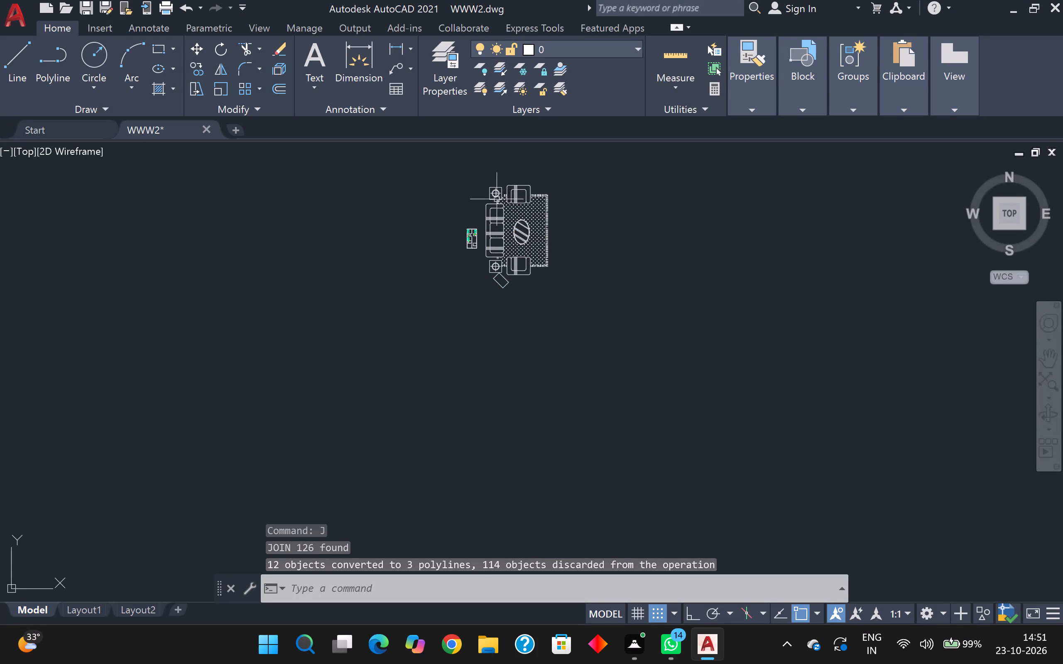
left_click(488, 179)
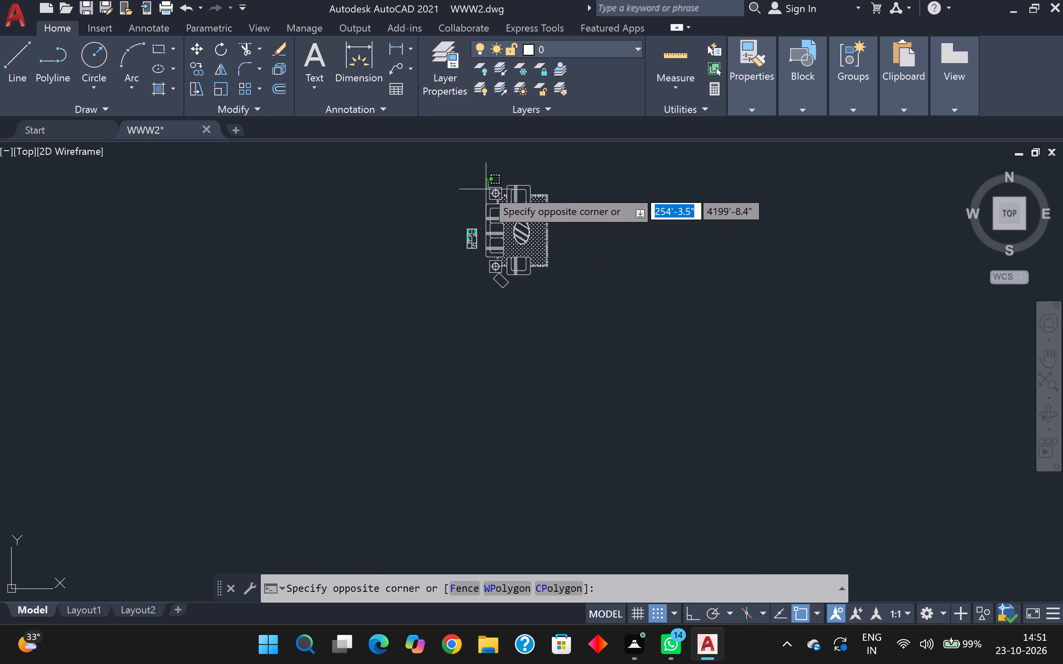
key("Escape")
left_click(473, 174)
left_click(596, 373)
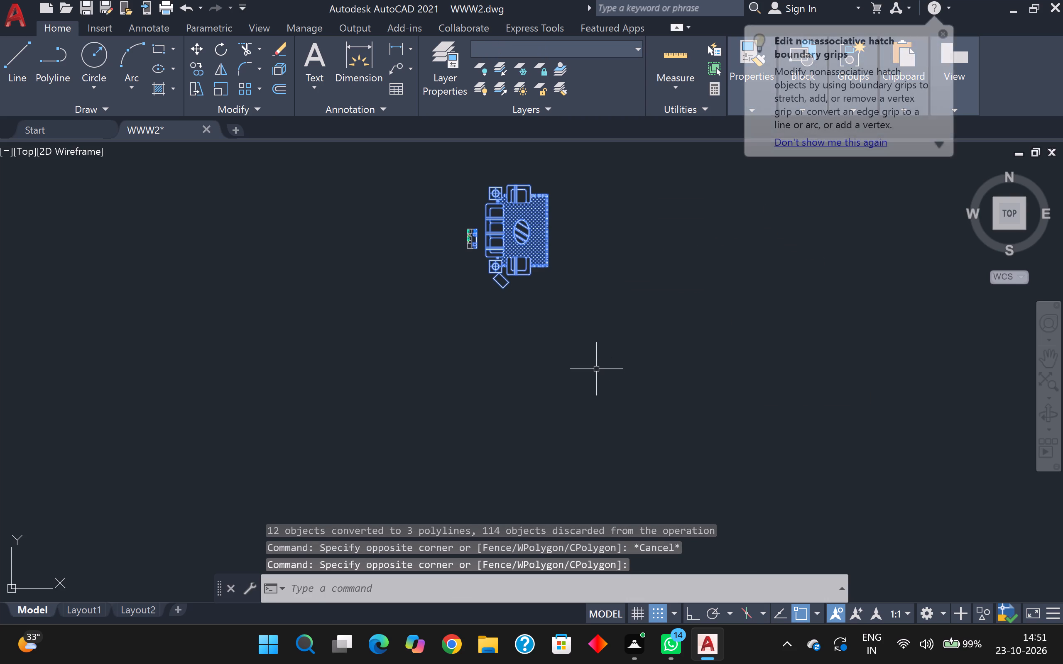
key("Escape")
Regenerate the drawing with the whole copied sofa set selected.
left_click(484, 175)
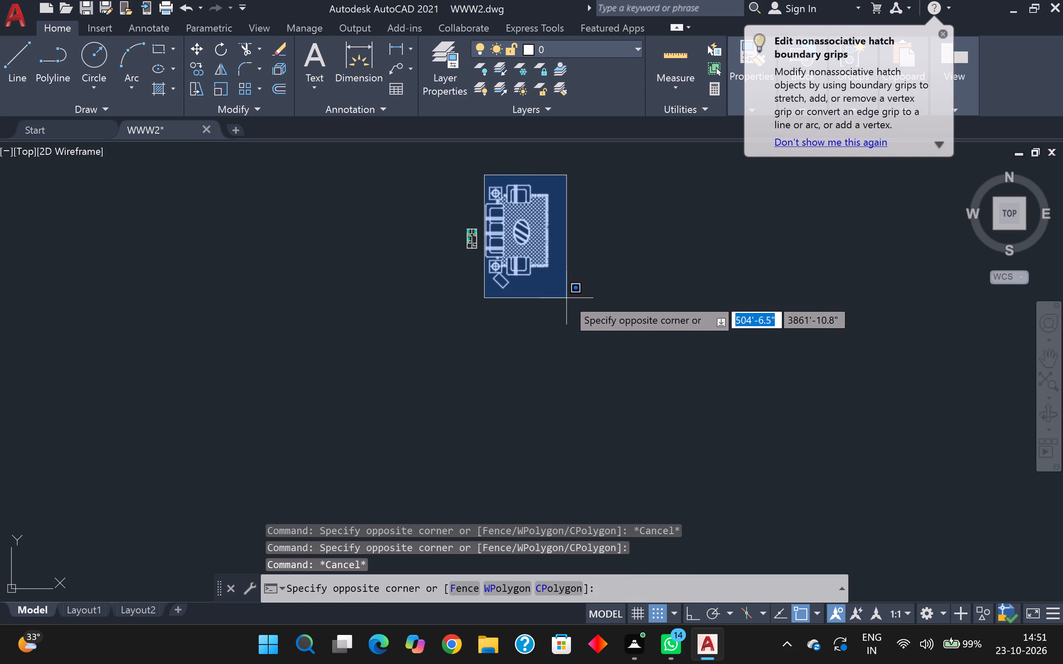
left_click(567, 298)
type("re")
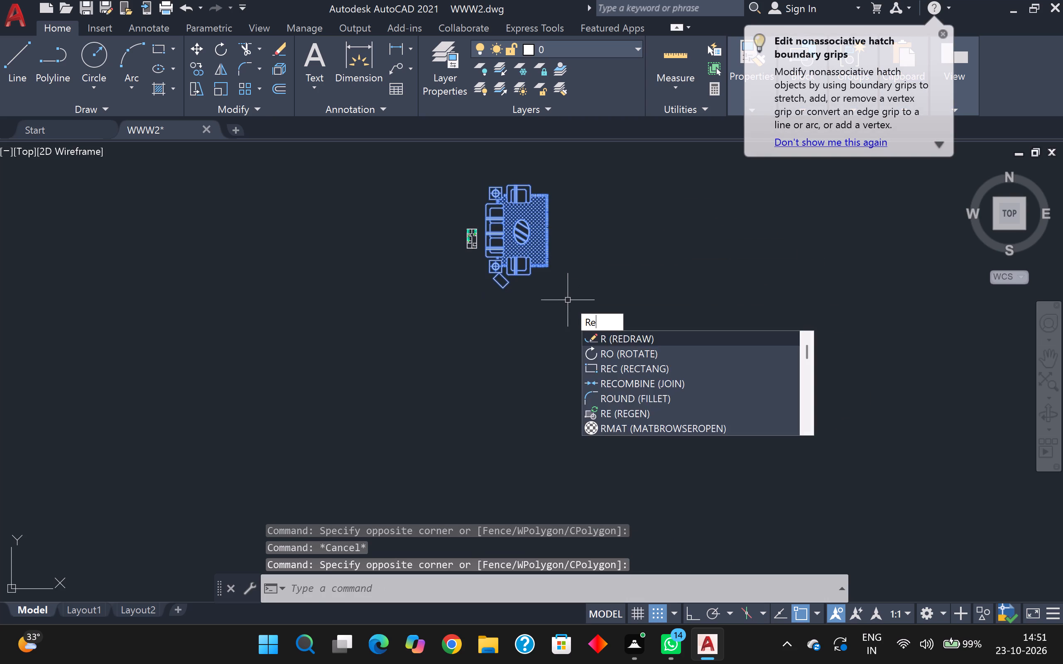
scroll(611, 333, "up", 3)
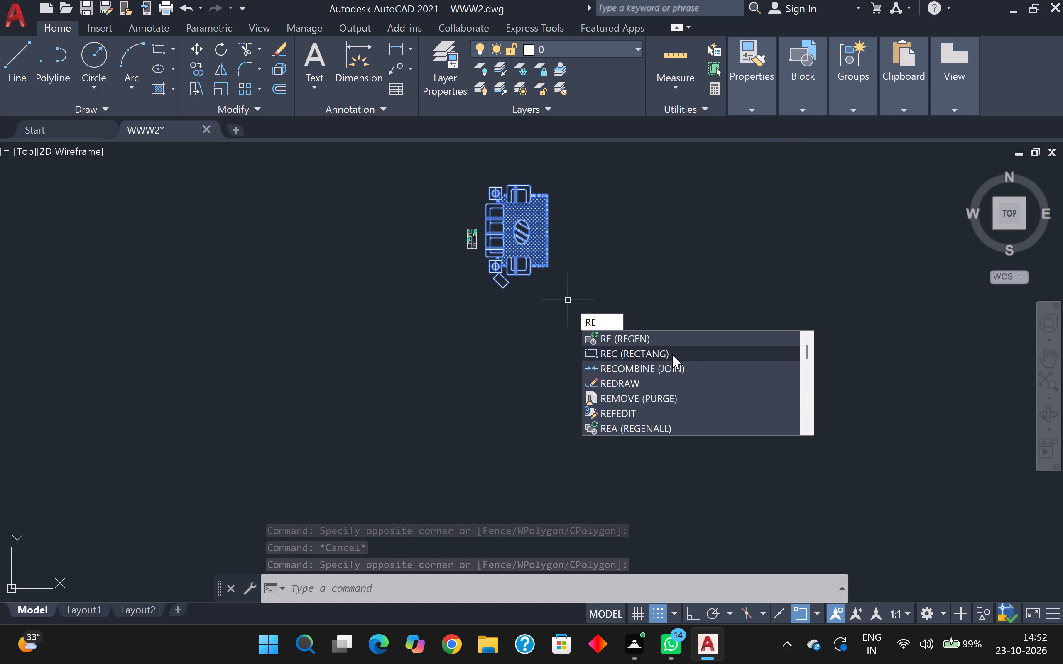
left_click(678, 341)
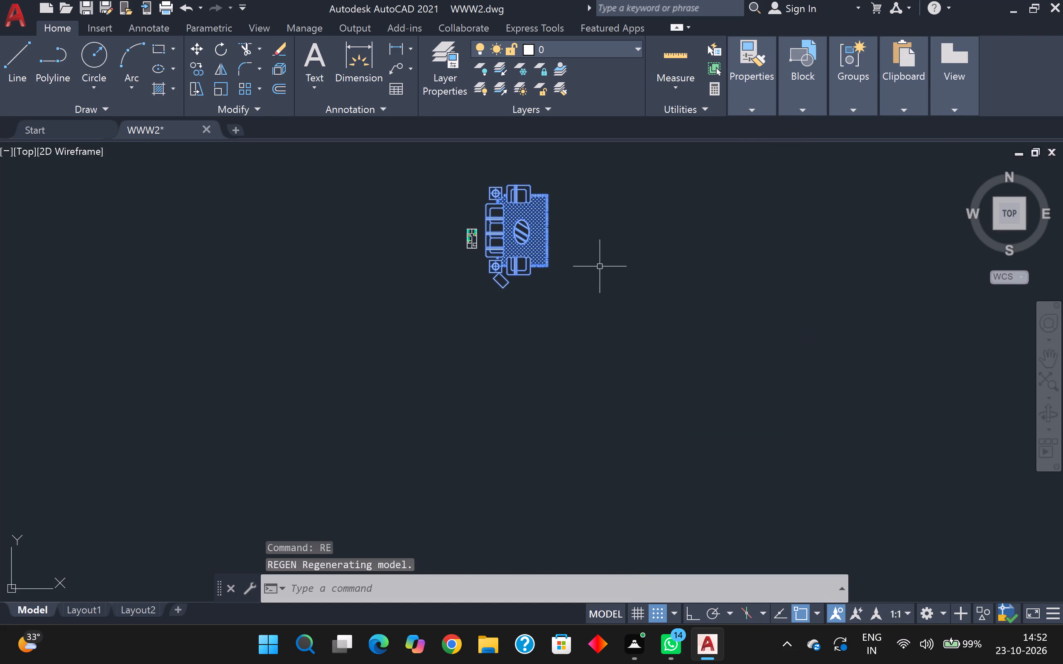
key("Escape")
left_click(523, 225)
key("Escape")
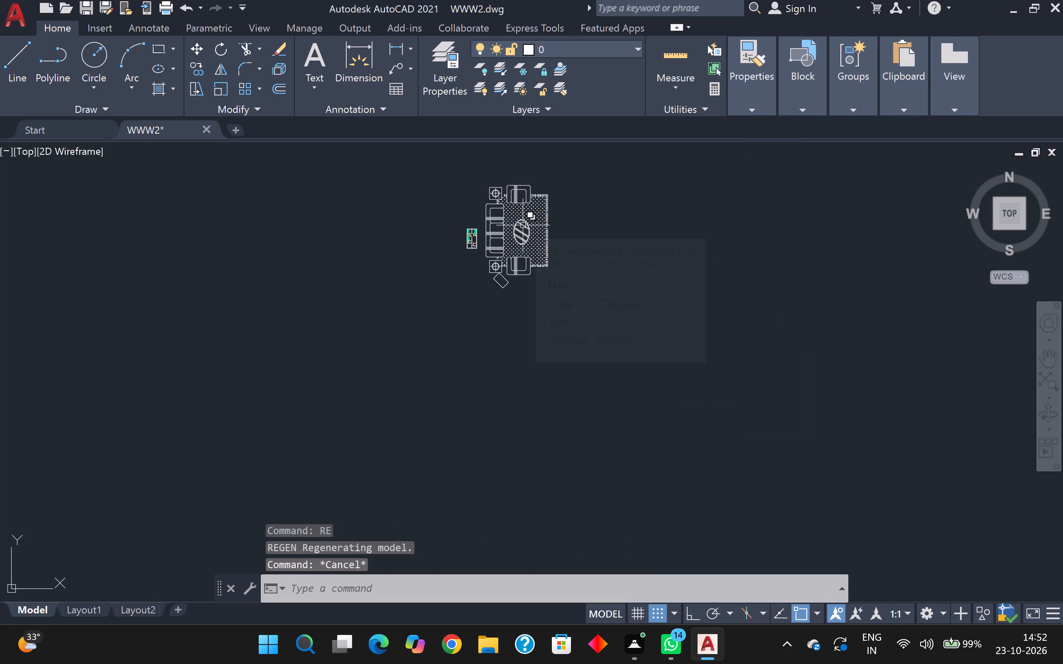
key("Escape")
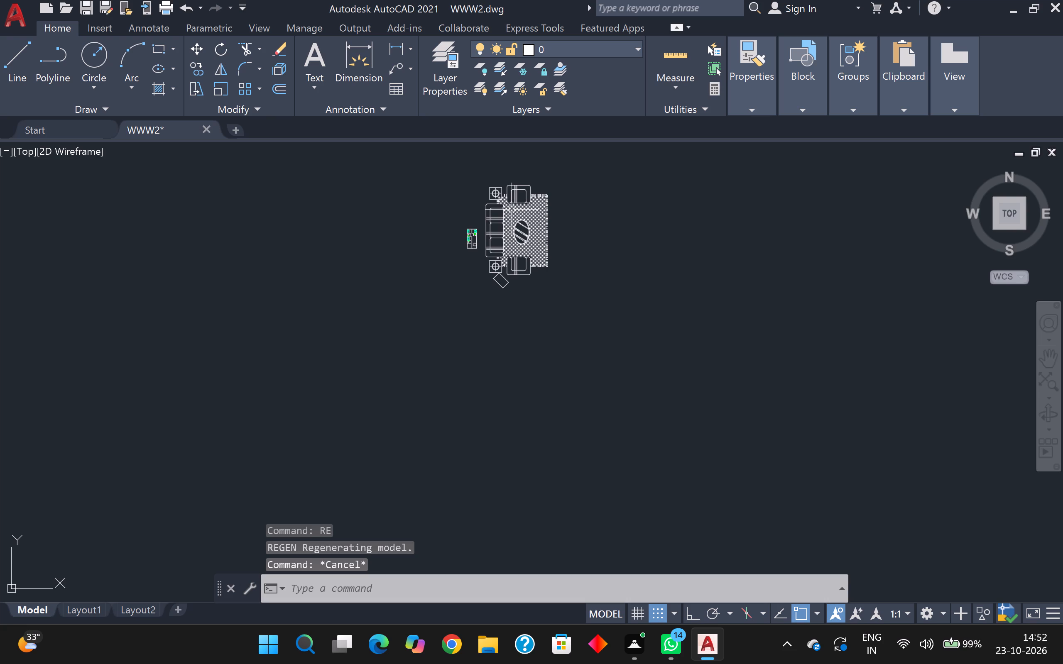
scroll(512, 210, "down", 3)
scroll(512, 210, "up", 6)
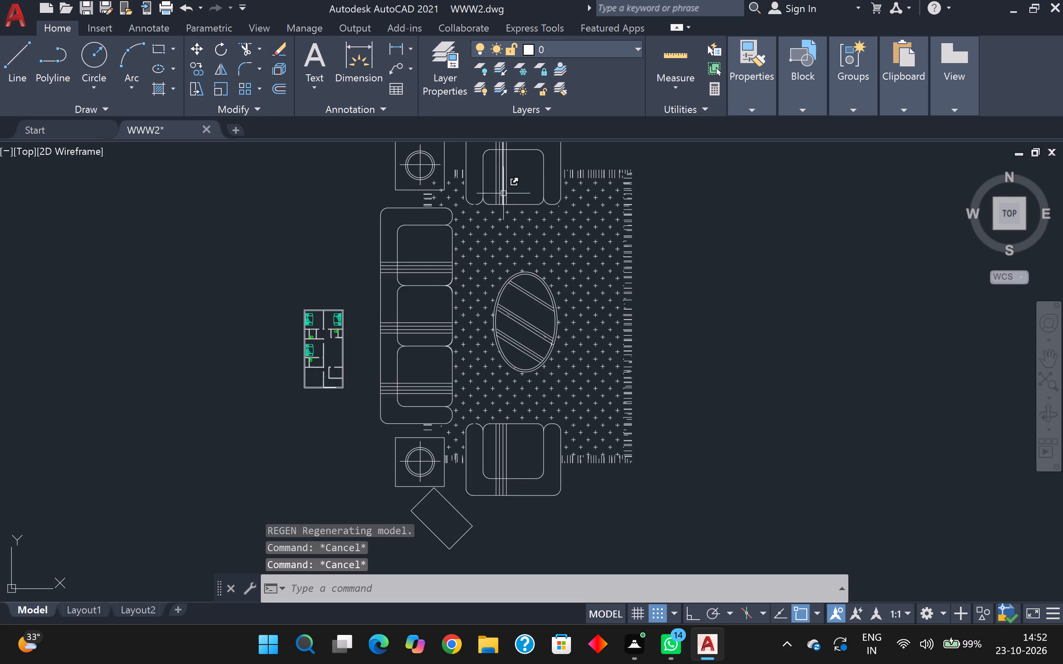
Scale the whole copied sofa set down freehand to roughly room size, using a base point near the rug's lower-right corner.
scroll(502, 193, "down", 3)
left_click(474, 173)
key("Escape")
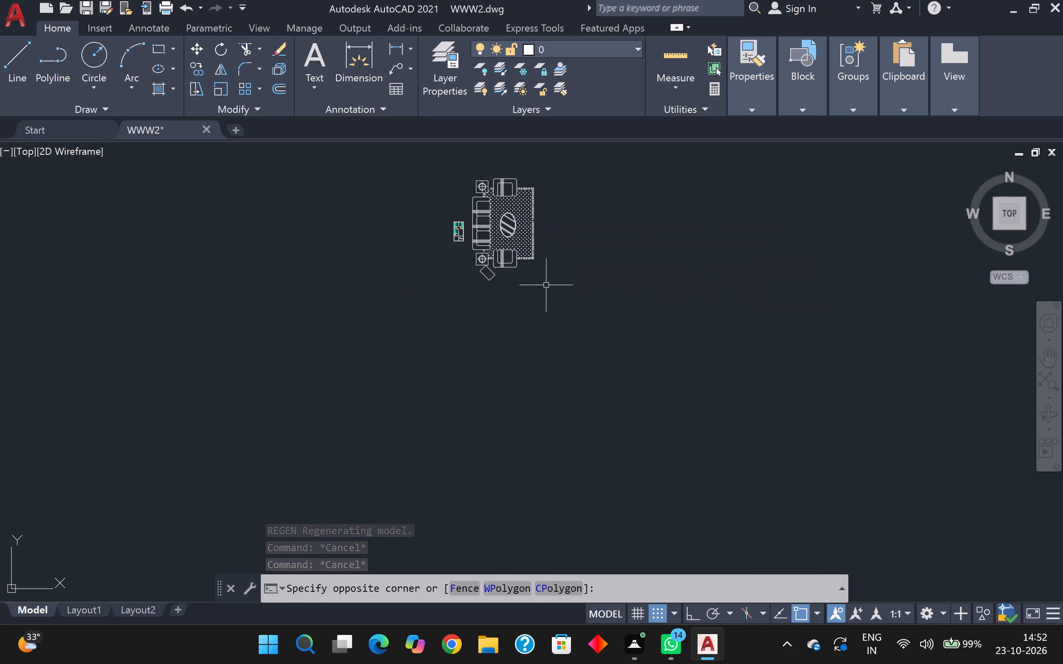
left_click(462, 175)
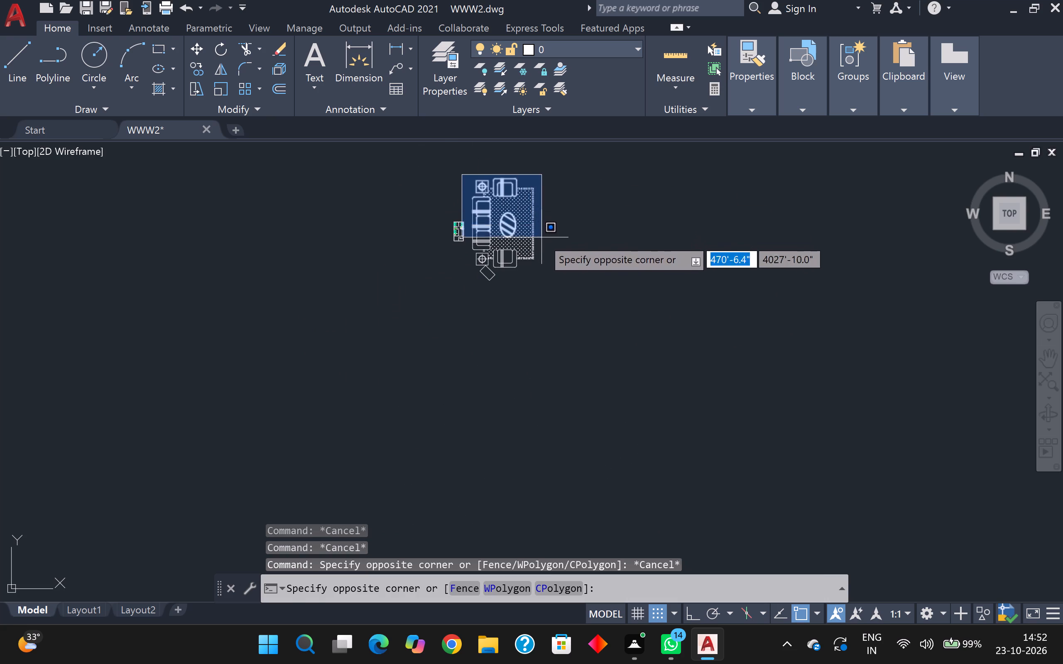
key("Escape")
left_click(471, 170)
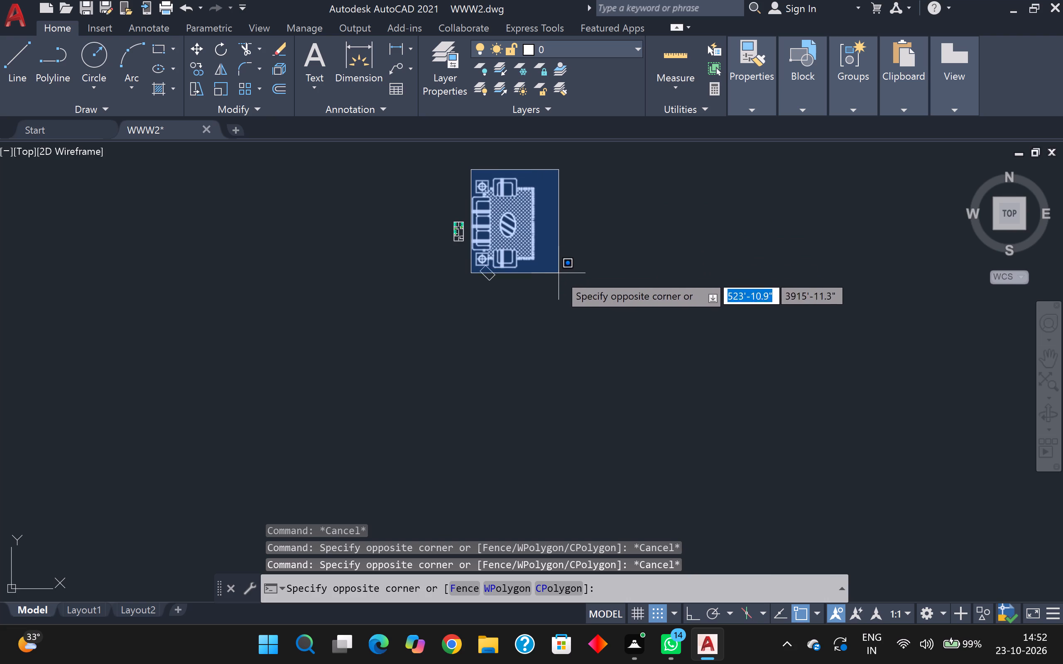
left_click(572, 294)
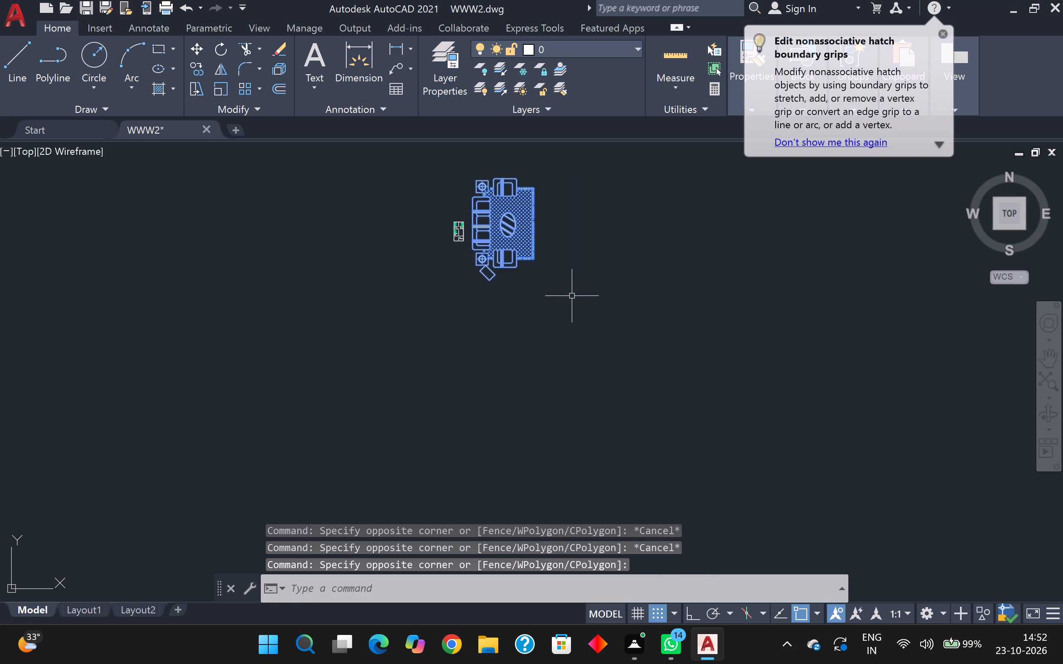
key("s")
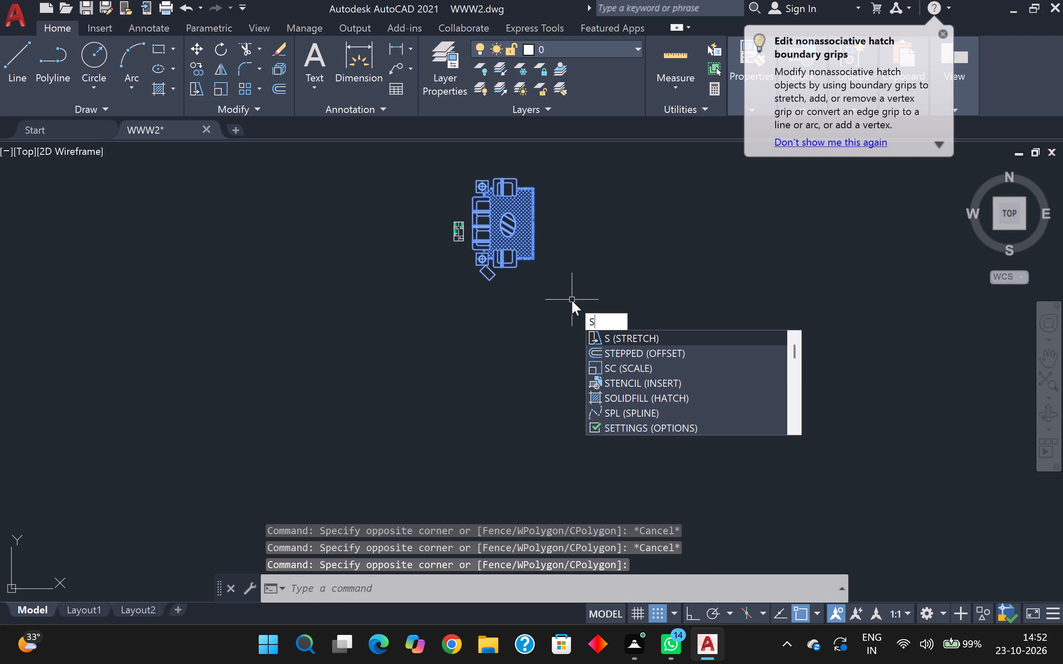
left_click(628, 369)
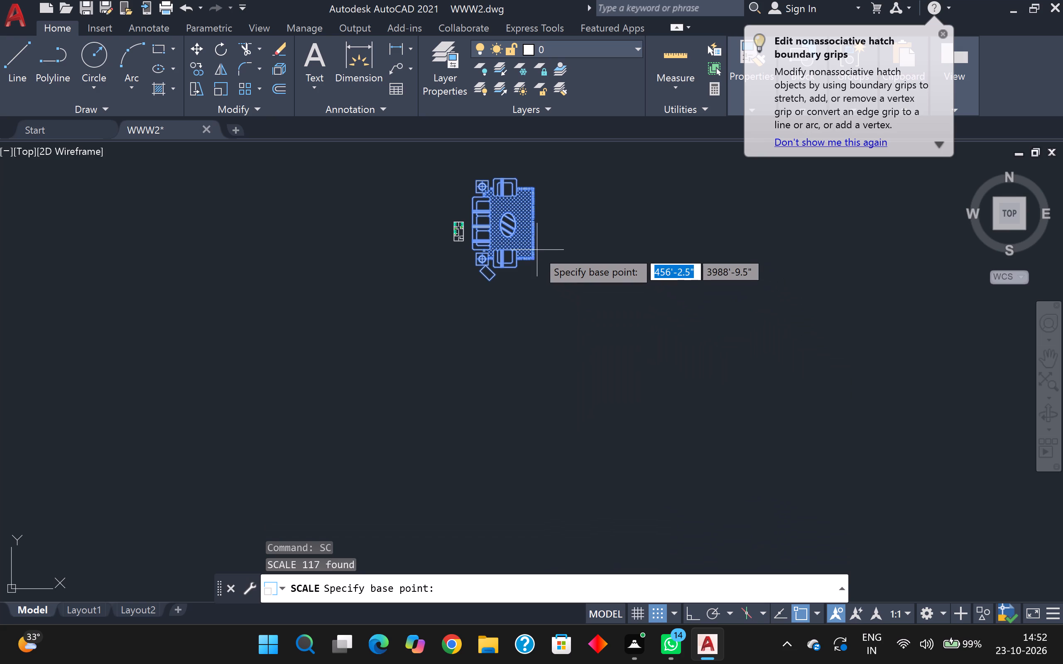
left_click(528, 253)
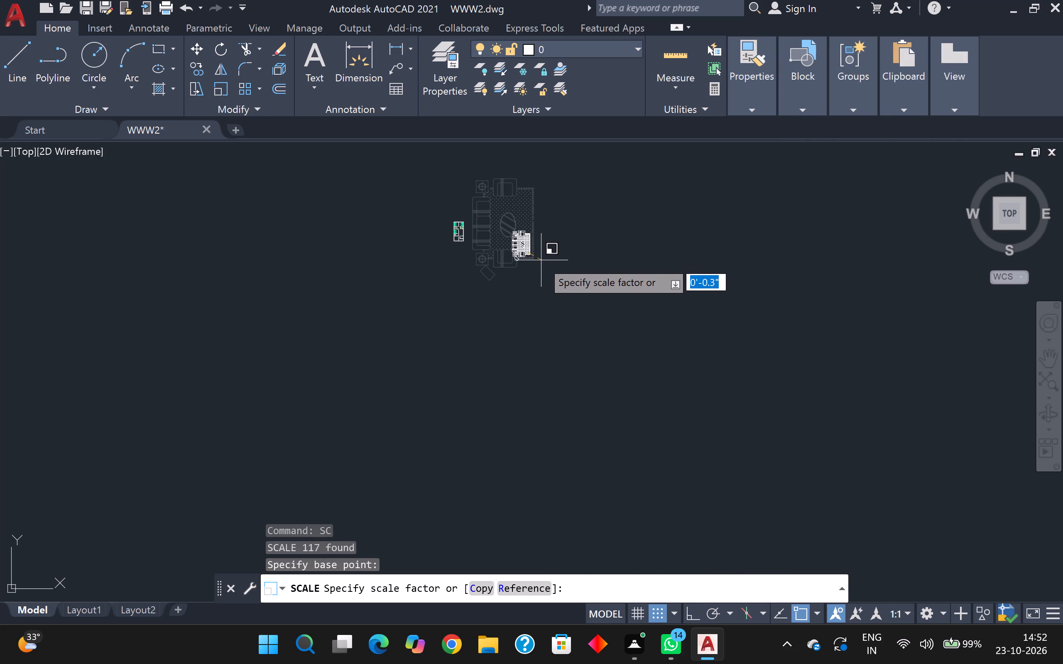
scroll(541, 260, "up", 3)
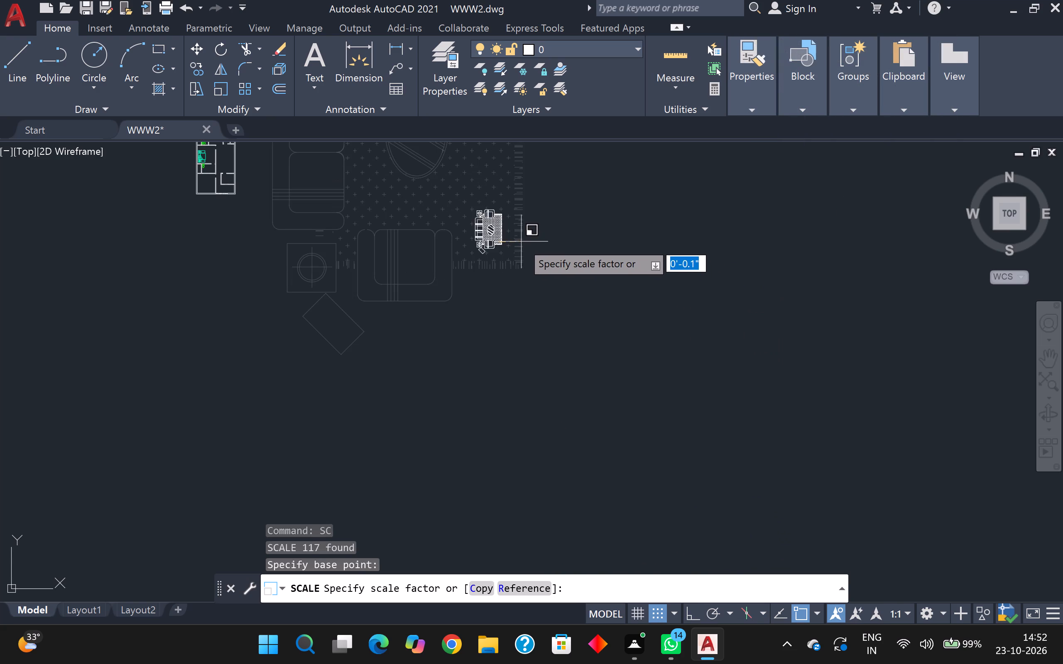
middle_click_drag(521, 242, 620, 342)
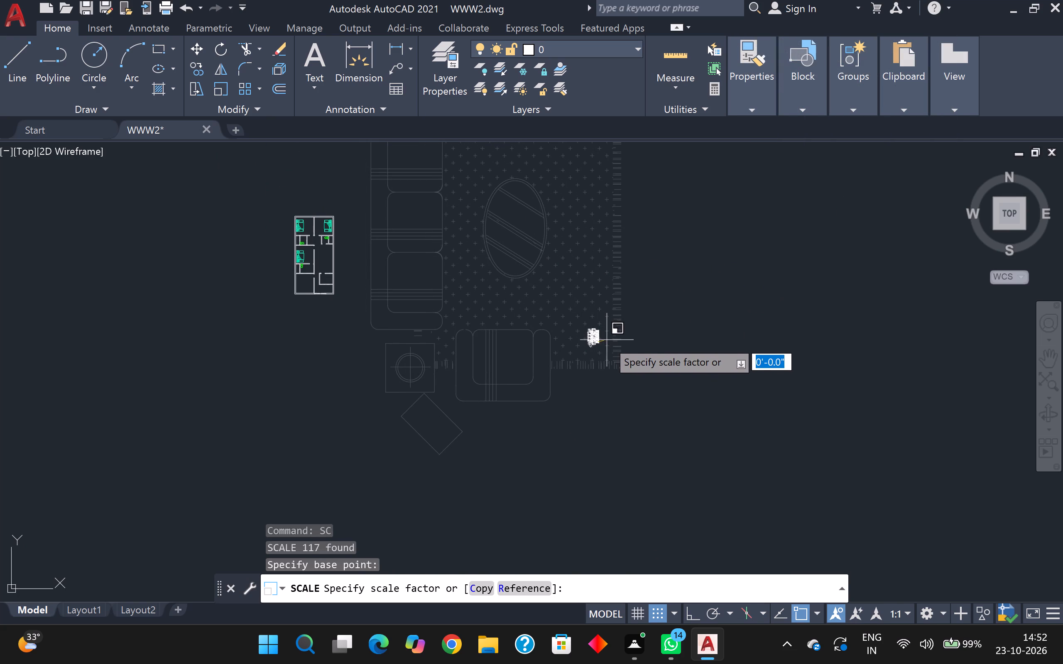
left_click(614, 343)
Move the reduced sofa set by its oval table to the empty space just left of the floor plan's lower-left room.
scroll(591, 333, "up", 2)
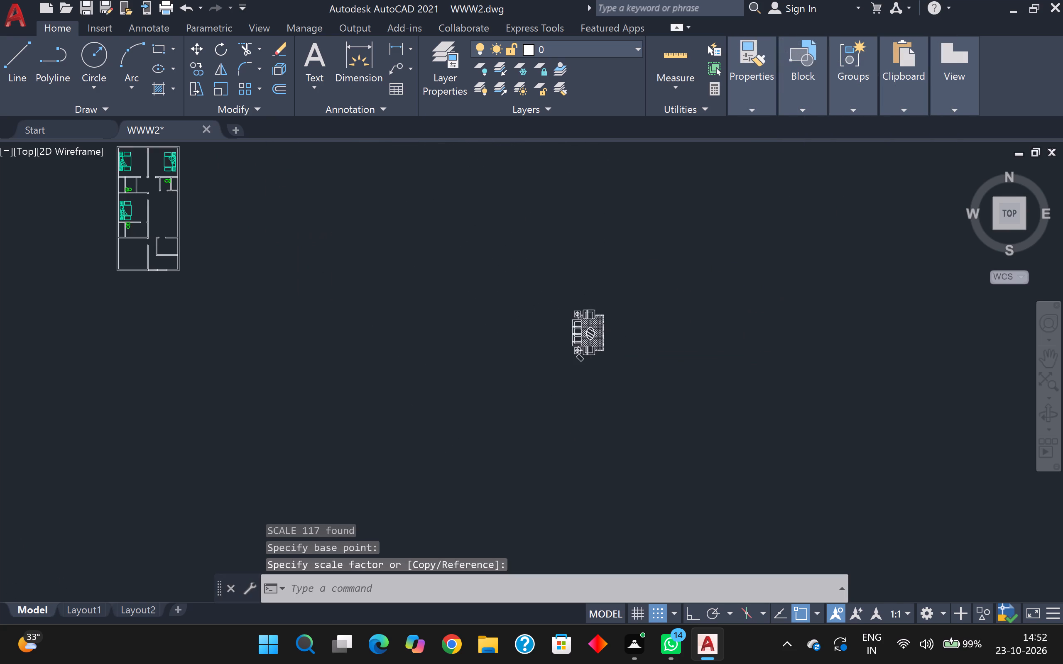
left_click(528, 279)
left_click(641, 389)
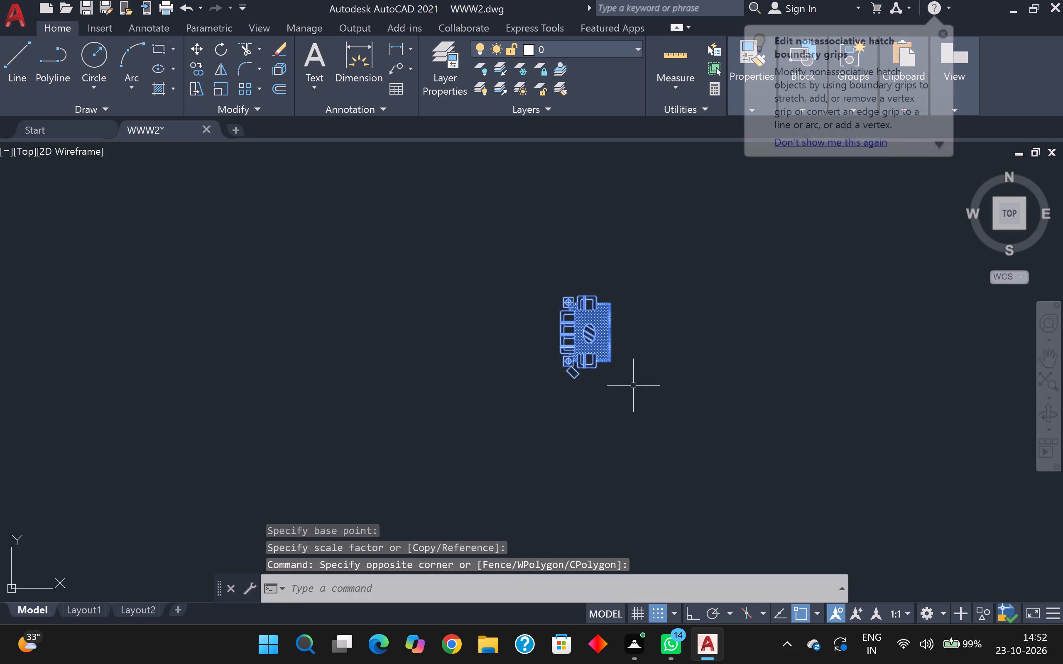
key("m")
key("Return")
left_click(591, 332)
scroll(497, 270, "down", 3)
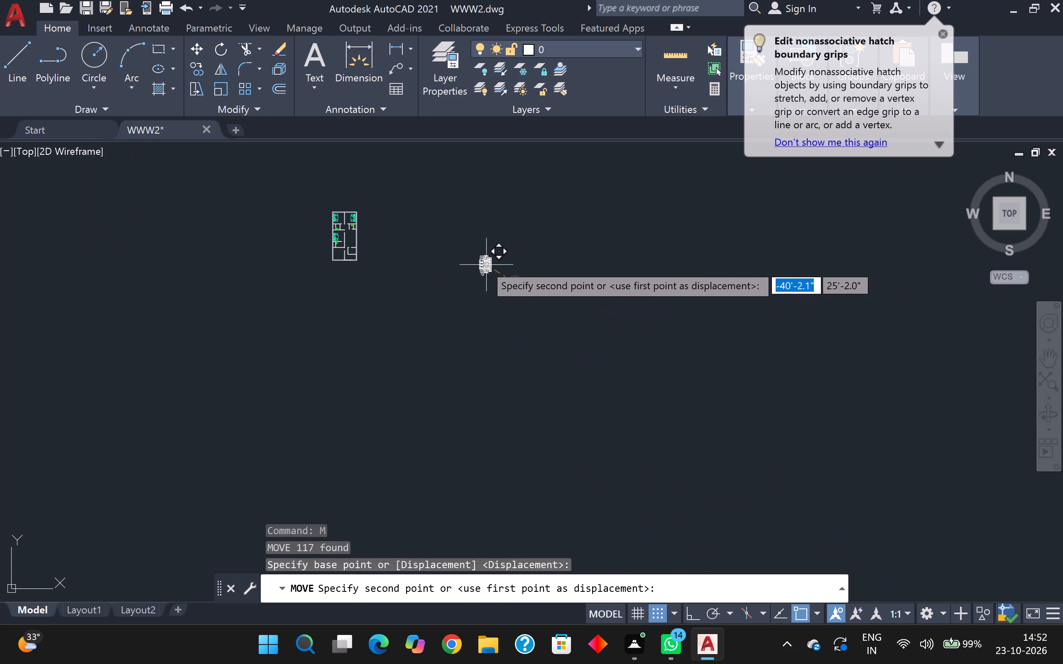
scroll(392, 263, "up", 3)
middle_click_drag(370, 259, 525, 313)
scroll(397, 298, "up", 2)
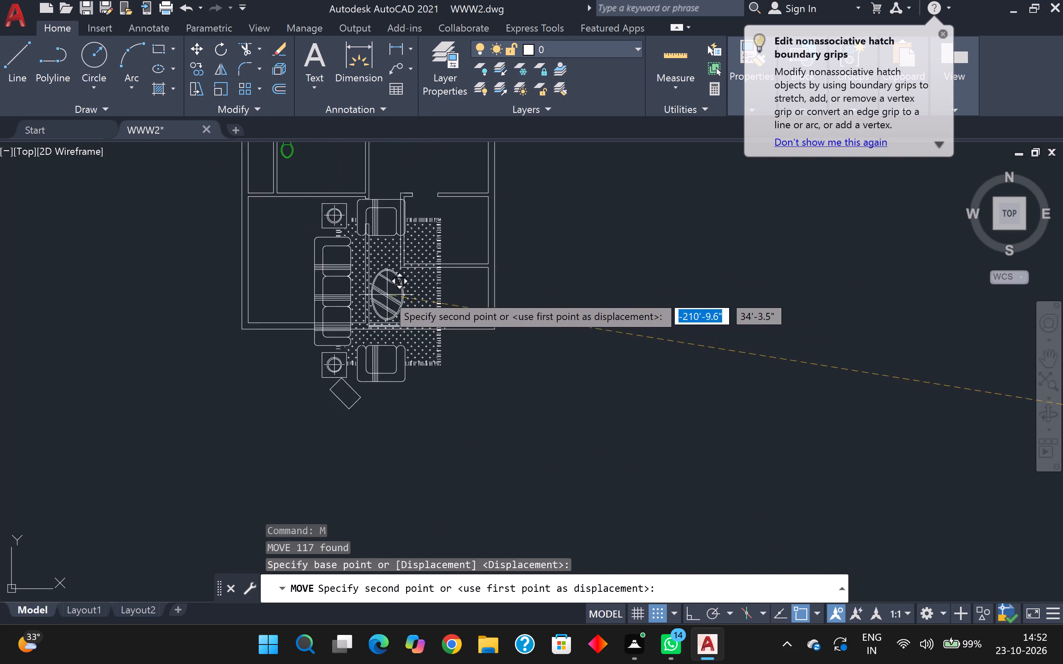
scroll(387, 294, "down", 1)
scroll(348, 281, "up", 2)
scroll(340, 278, "down", 3)
middle_click_drag(340, 278, 483, 314)
scroll(397, 288, "up", 2)
left_click(416, 332)
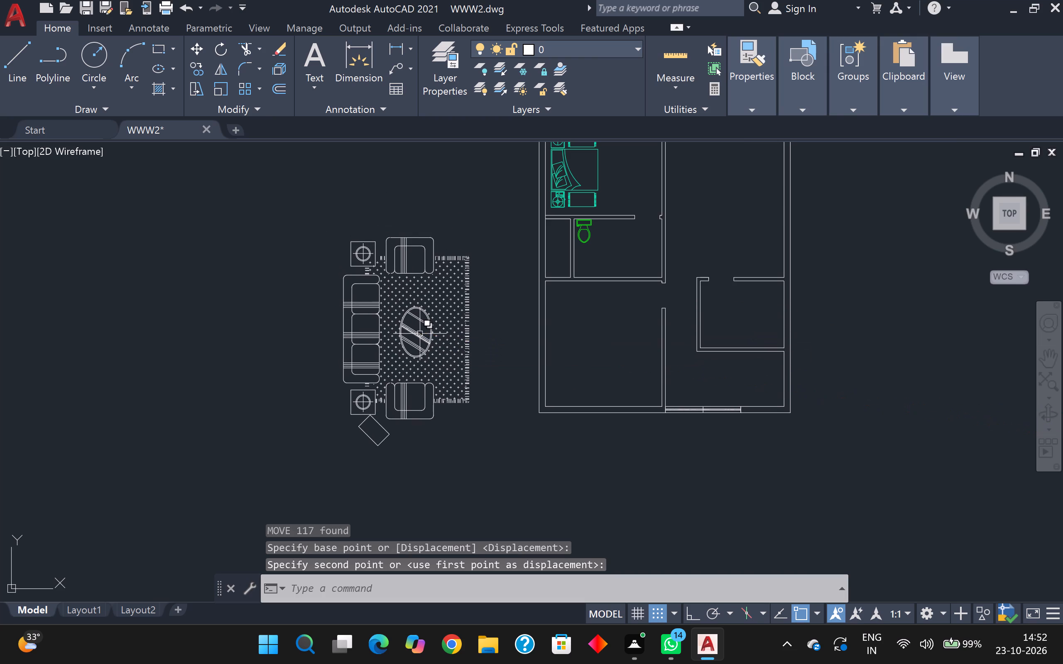
key("Escape")
key("Escape")
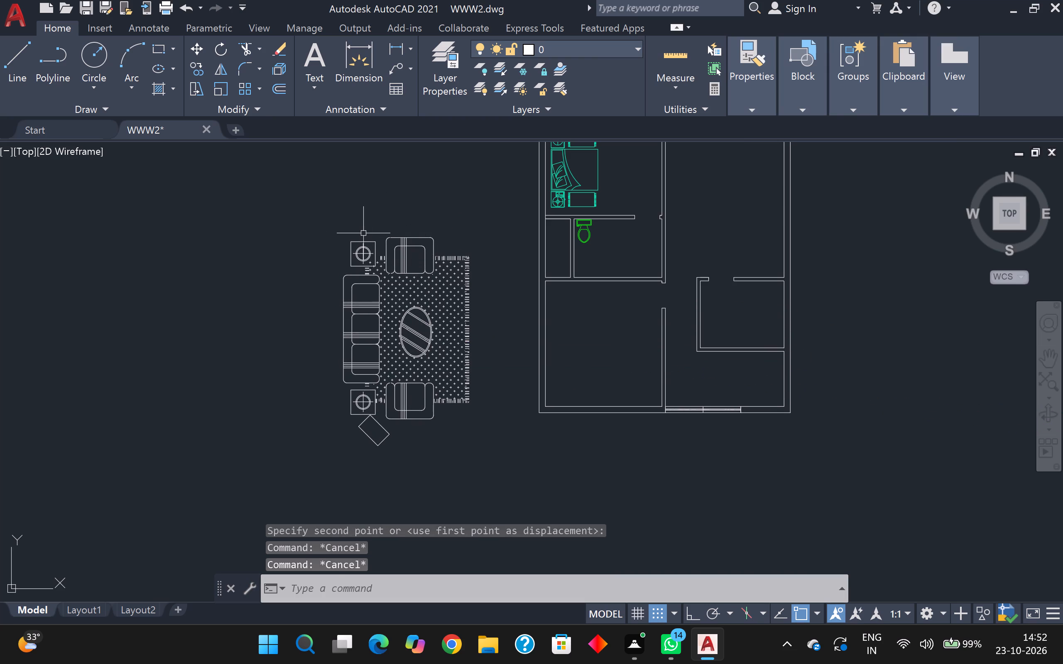
Scale the sofa set by reference from the rug's lower-right corner, matching its overall height of about 23' to a vertical span inside the lower-left room.
left_click(361, 230)
key("Escape")
left_click(325, 209)
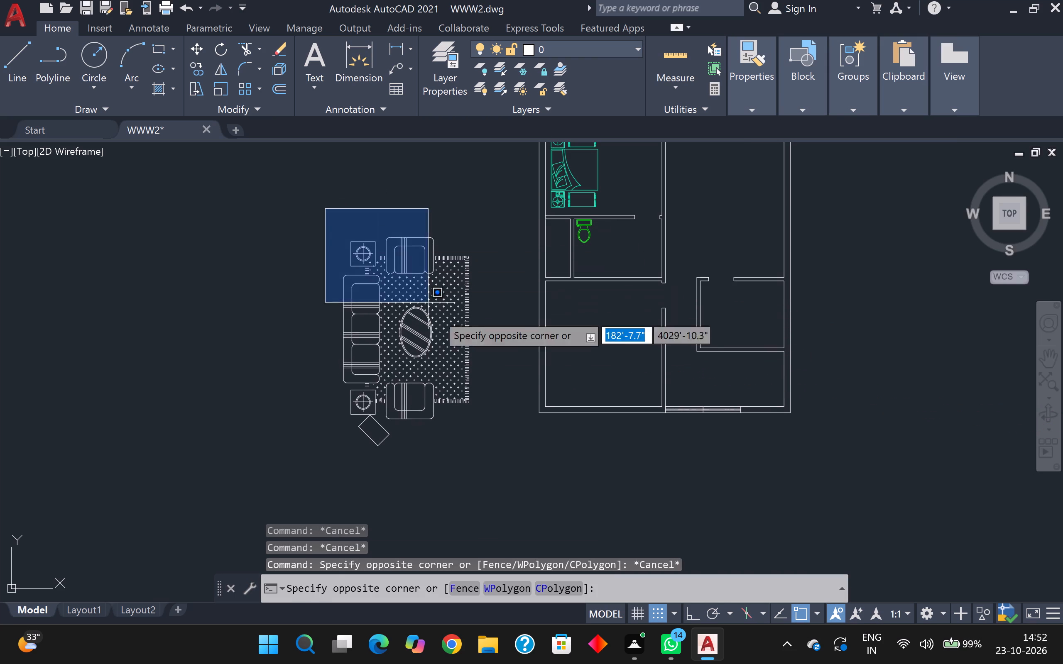
left_click(506, 453)
key("s")
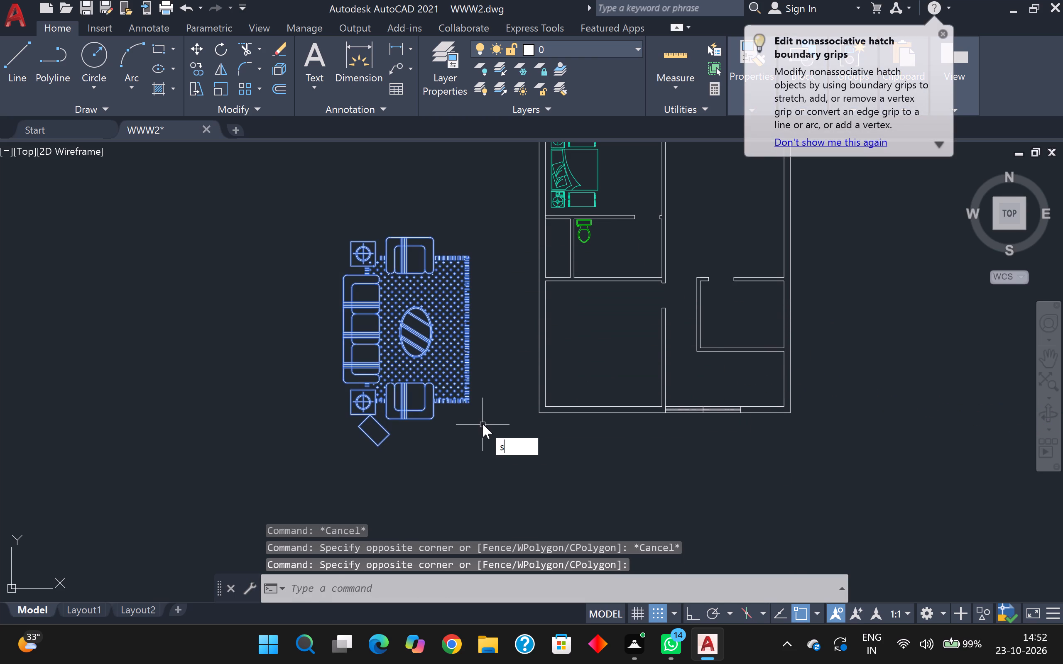
key("c")
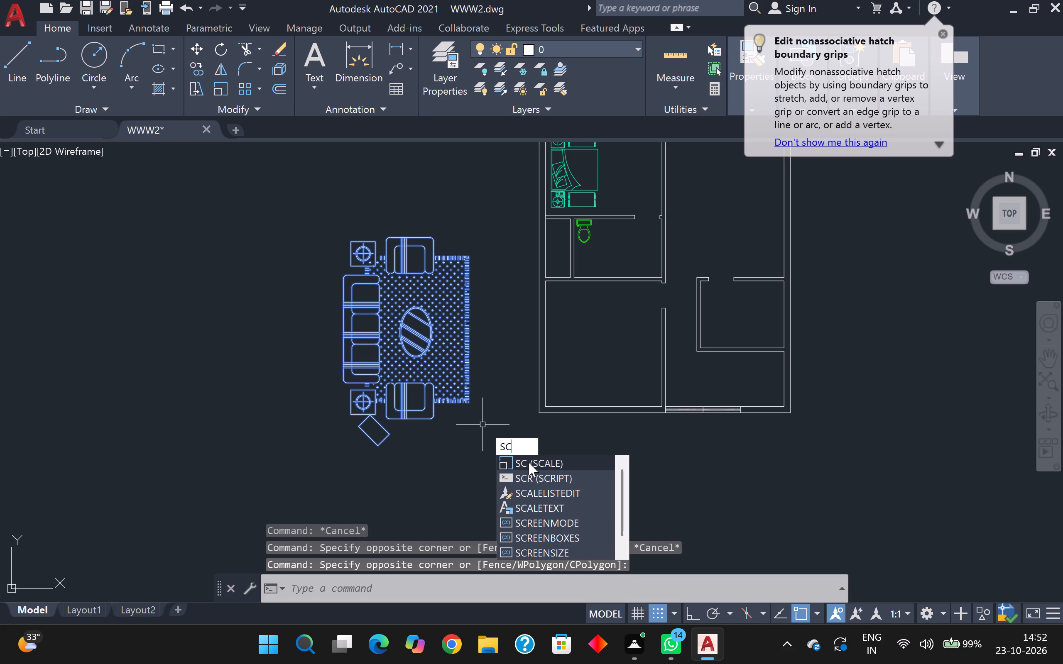
left_click(528, 462)
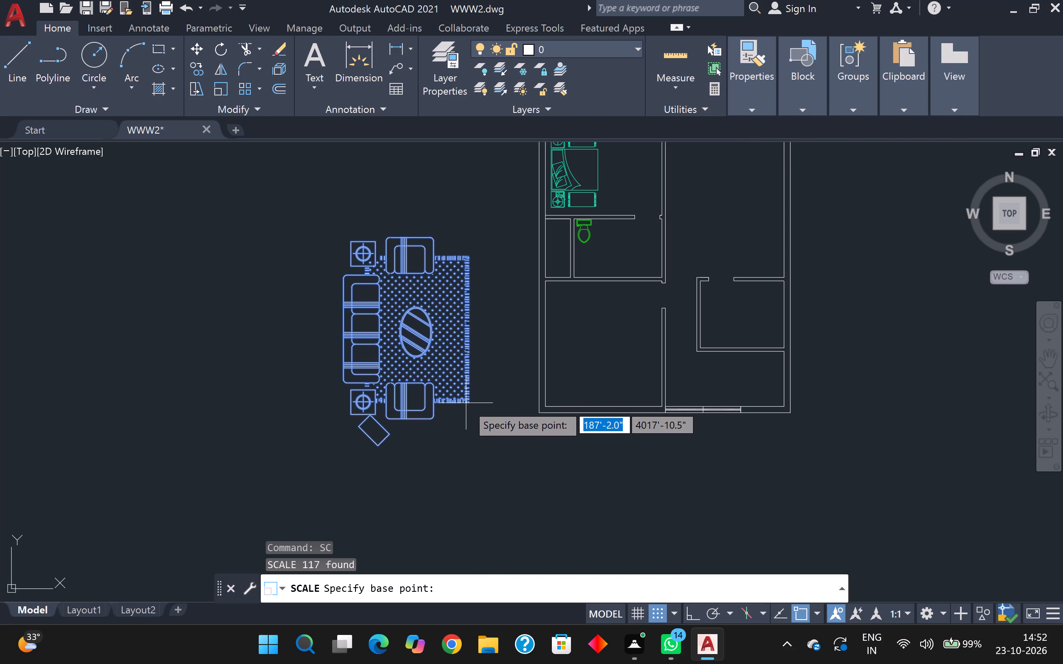
scroll(475, 404, "up", 1)
scroll(478, 405, "down", 1)
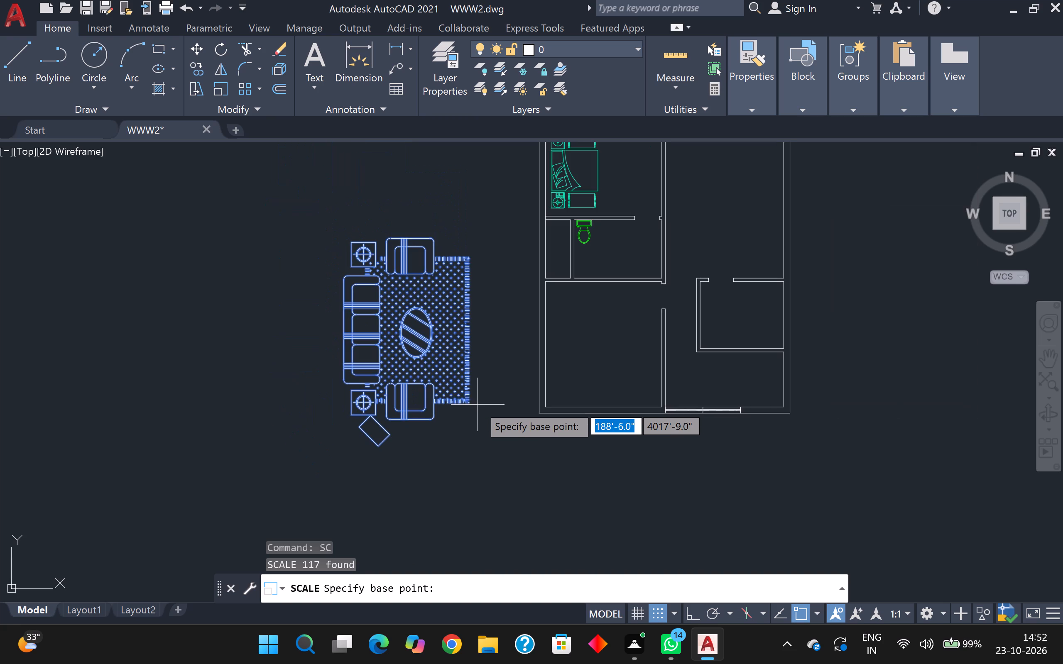
left_click(469, 403)
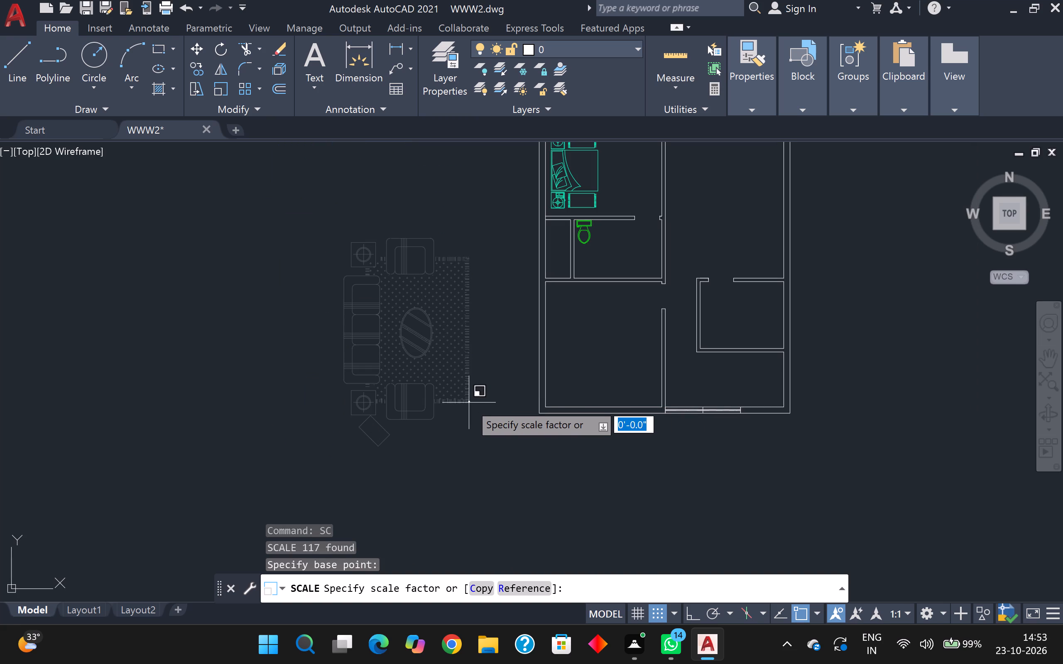
key("r")
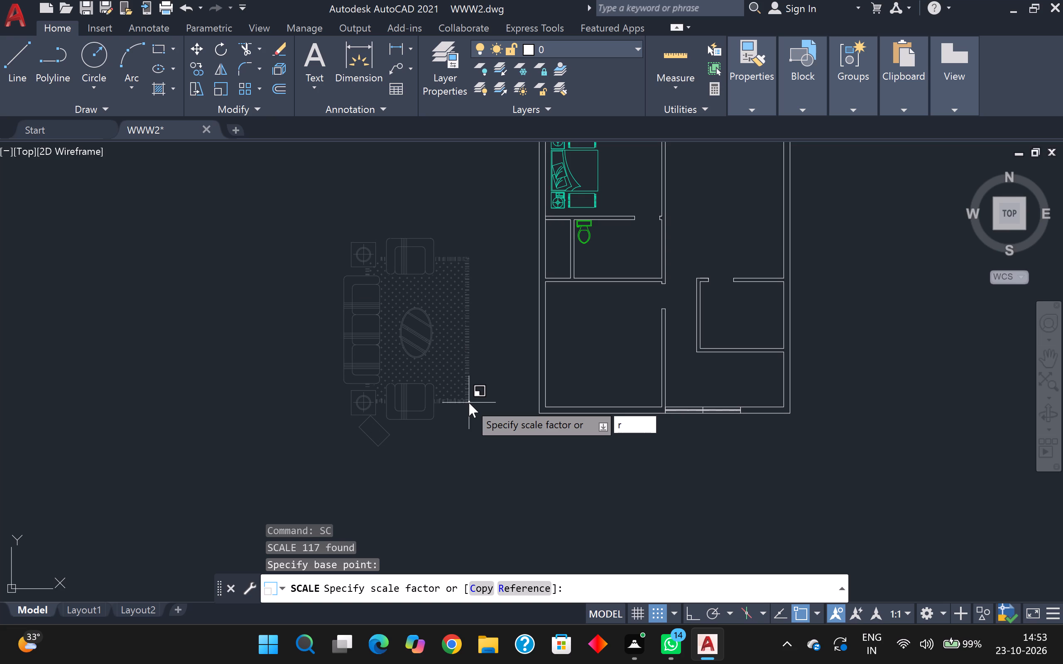
key("Return")
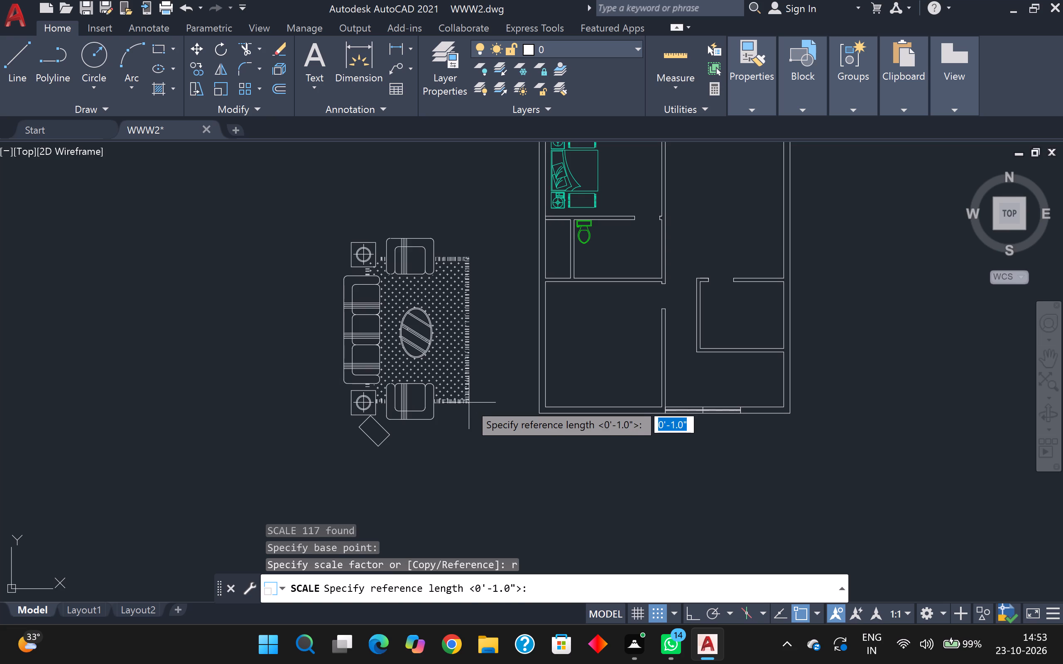
scroll(460, 245, "up", 3)
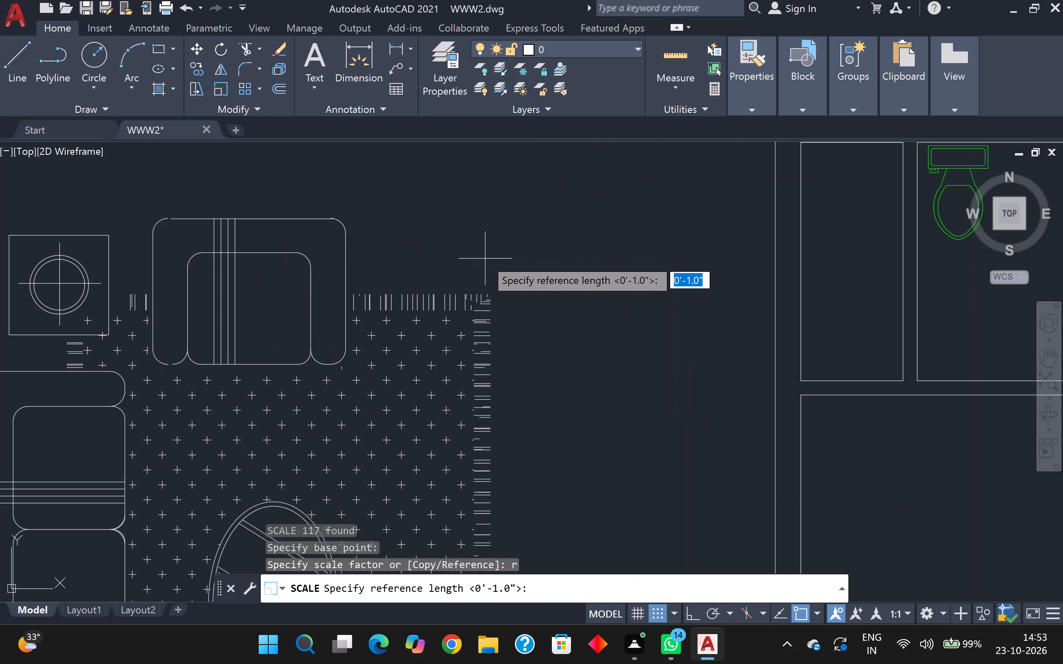
scroll(480, 260, "down", 2)
middle_click_drag(479, 258, 686, 184)
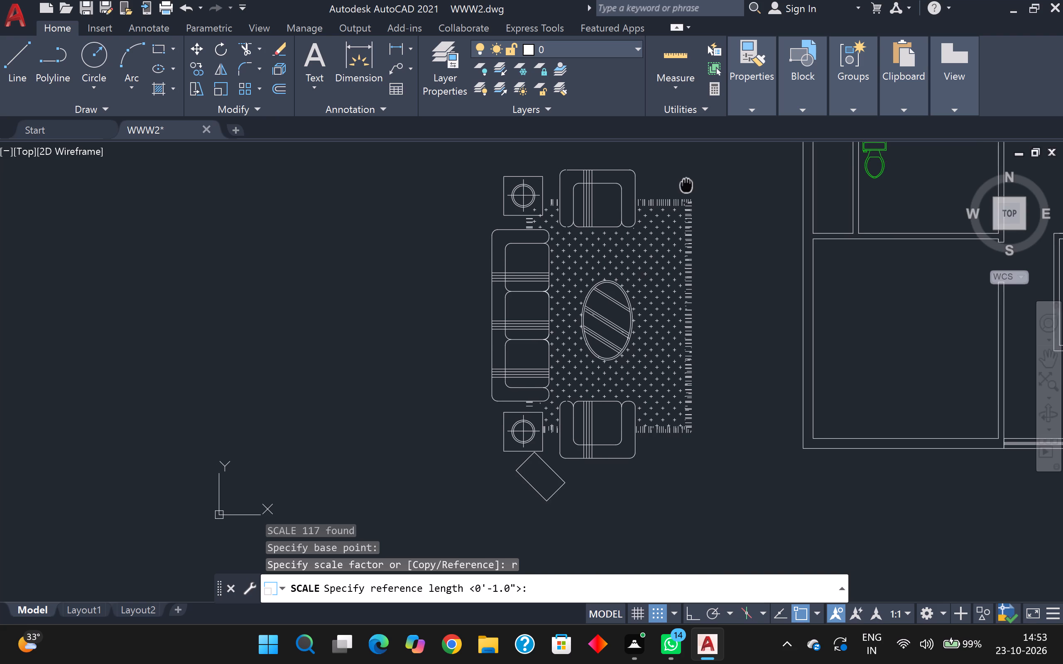
middle_click_drag(686, 184, 726, 182)
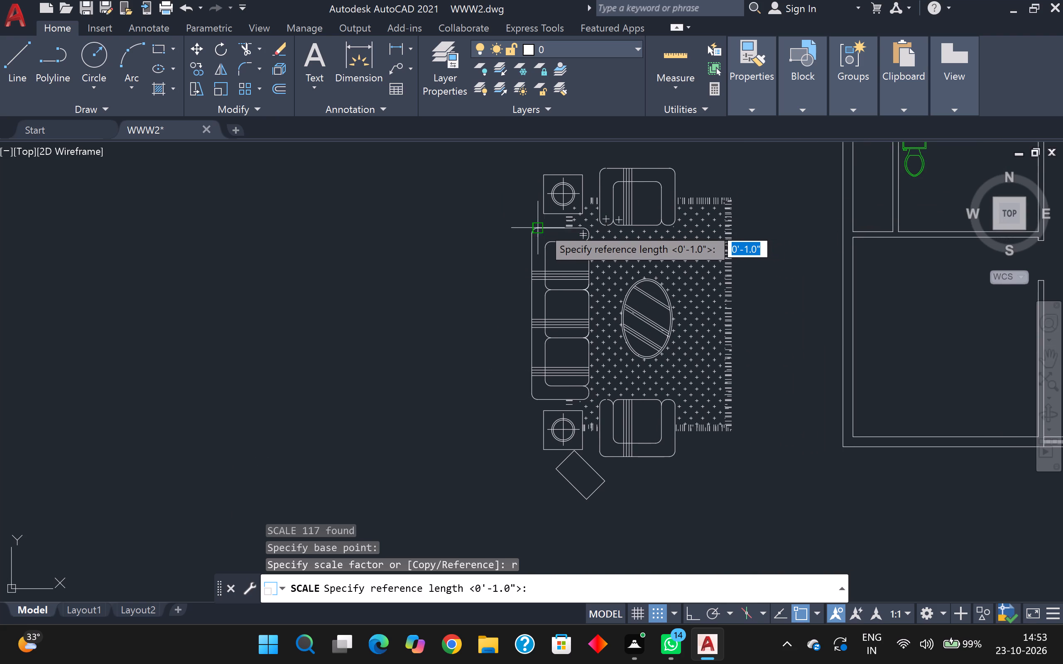
scroll(542, 227, "up", 1)
scroll(540, 205, "down", 1)
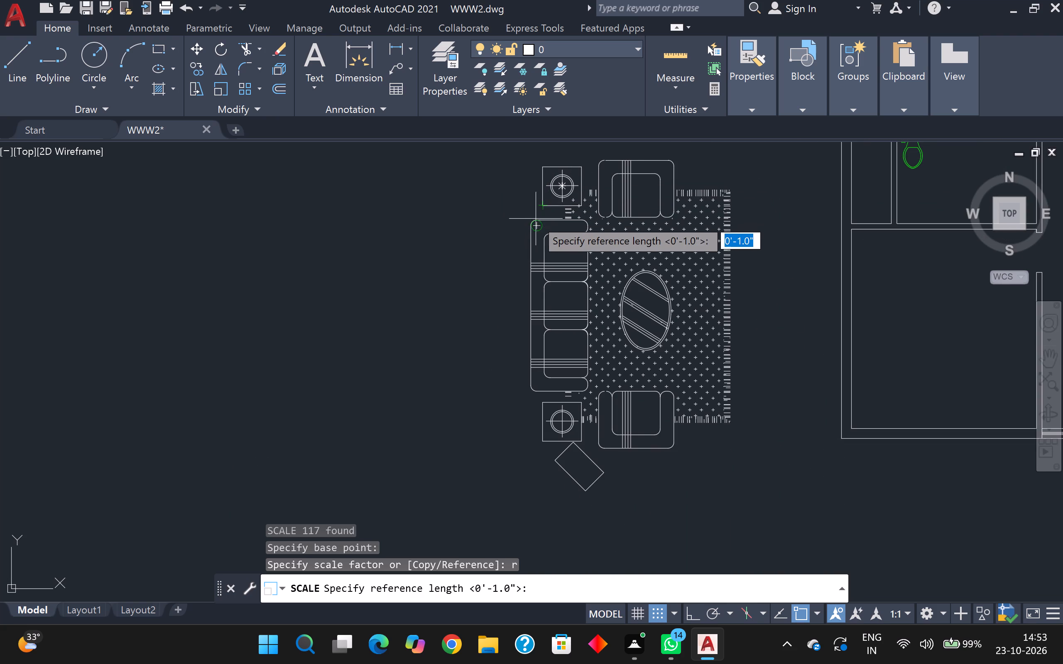
left_click(520, 163)
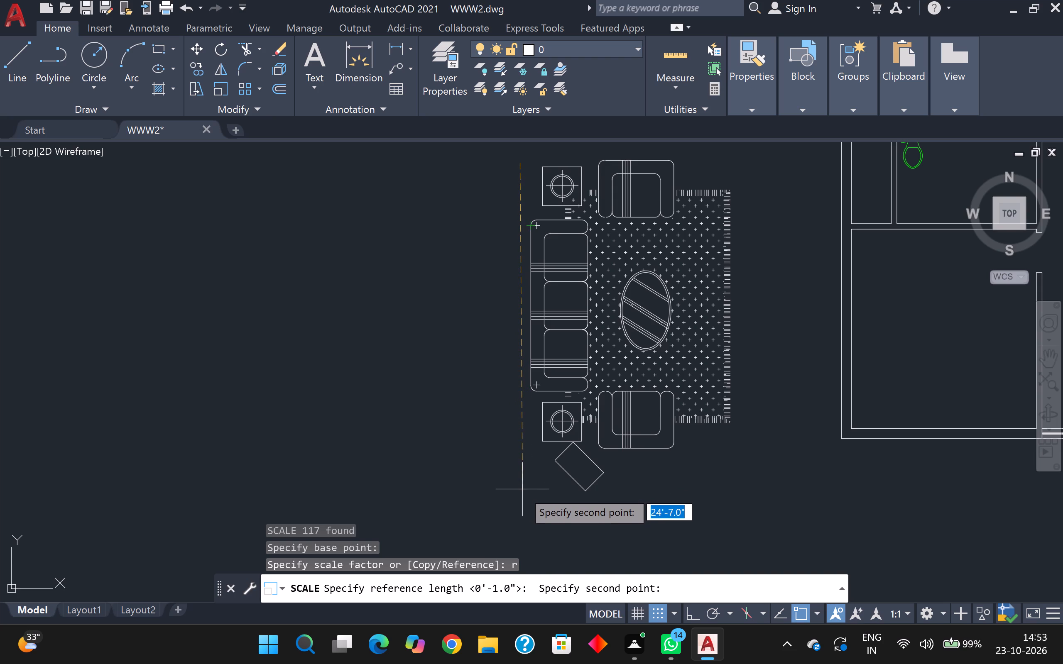
left_click(516, 470)
scroll(524, 461, "down", 1)
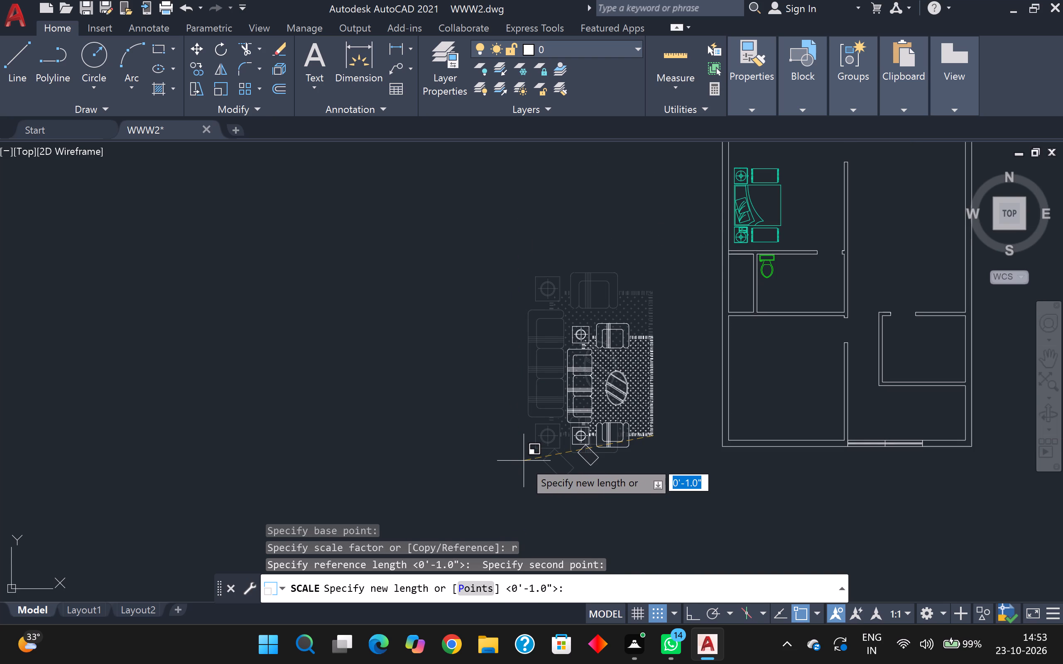
key("p")
key("Return")
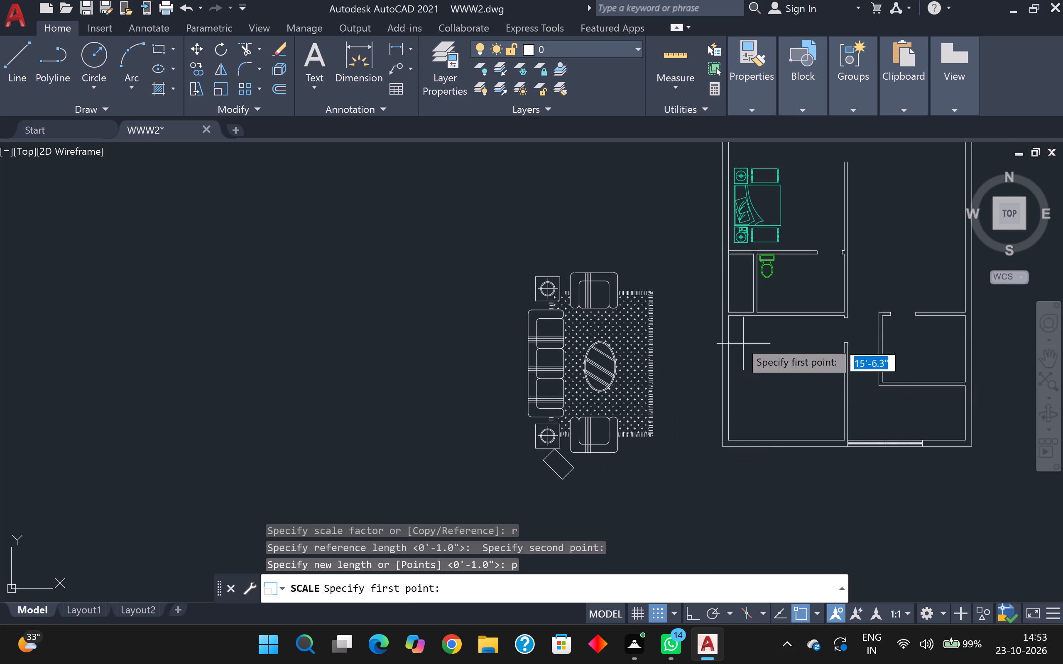
scroll(737, 337, "up", 2)
middle_click_drag(737, 335, 688, 267)
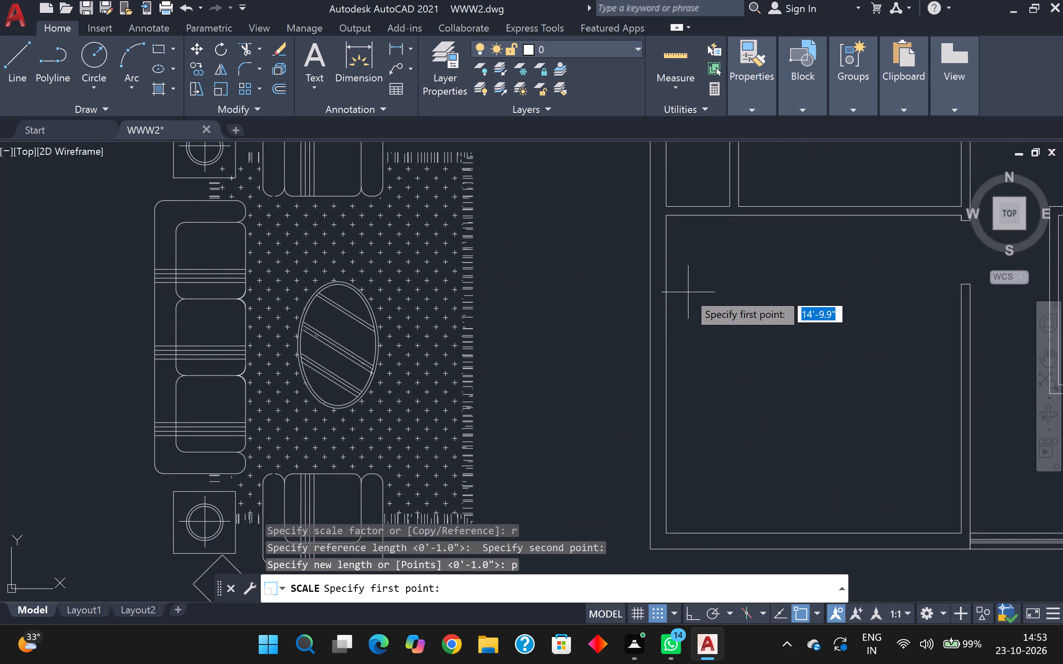
left_click(686, 276)
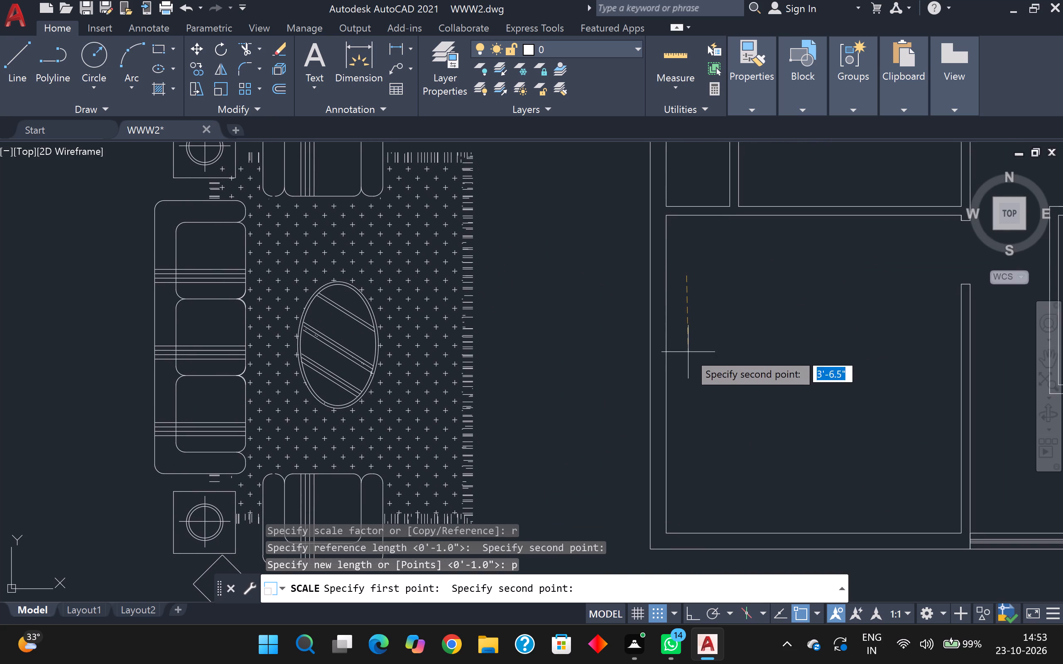
left_click(686, 527)
Move the whole scaled sofa set by its oval table's centre into the floor plan's lower-left room, with the sofa along the left wall.
scroll(666, 498, "down", 2)
scroll(594, 473, "up", 1)
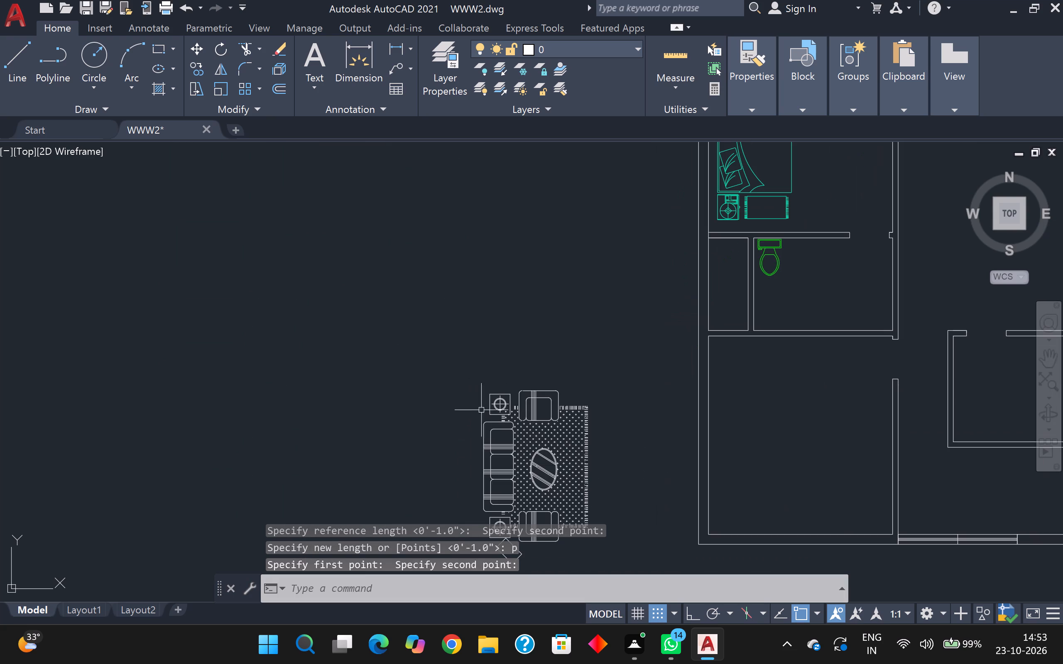
left_click(461, 374)
middle_click_drag(561, 500, 525, 403)
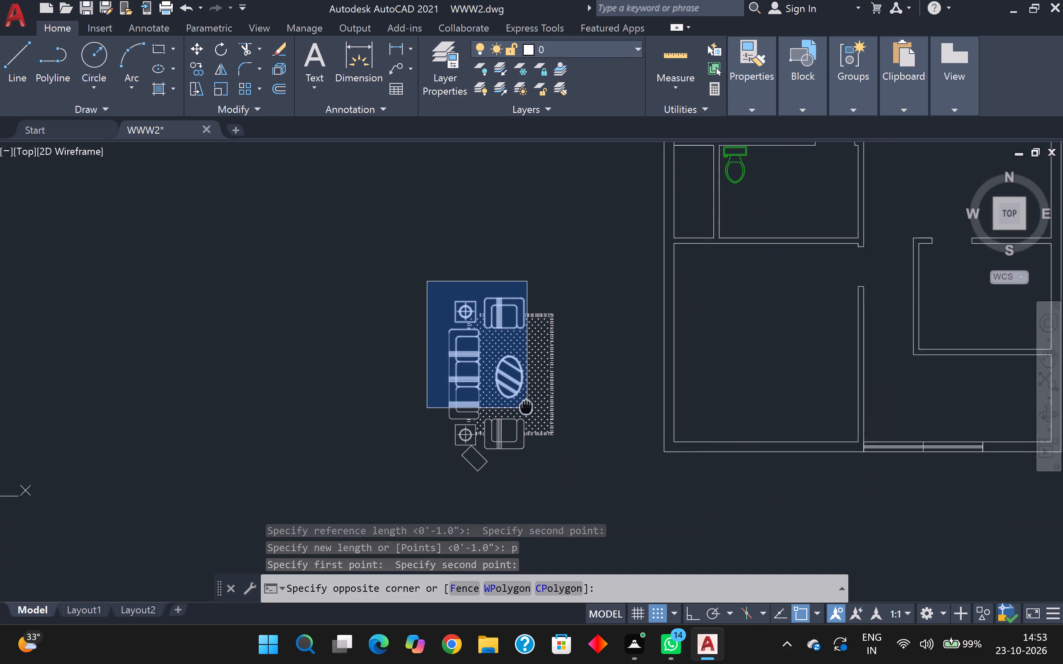
middle_click_drag(525, 403, 524, 399)
left_click(564, 474)
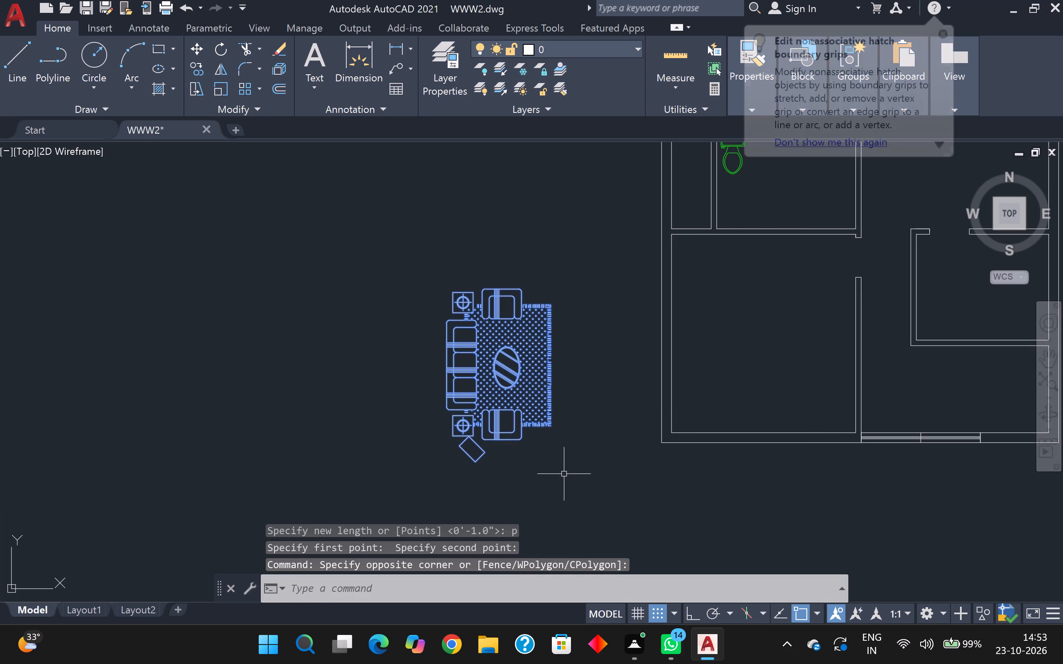
key("m")
key("Return")
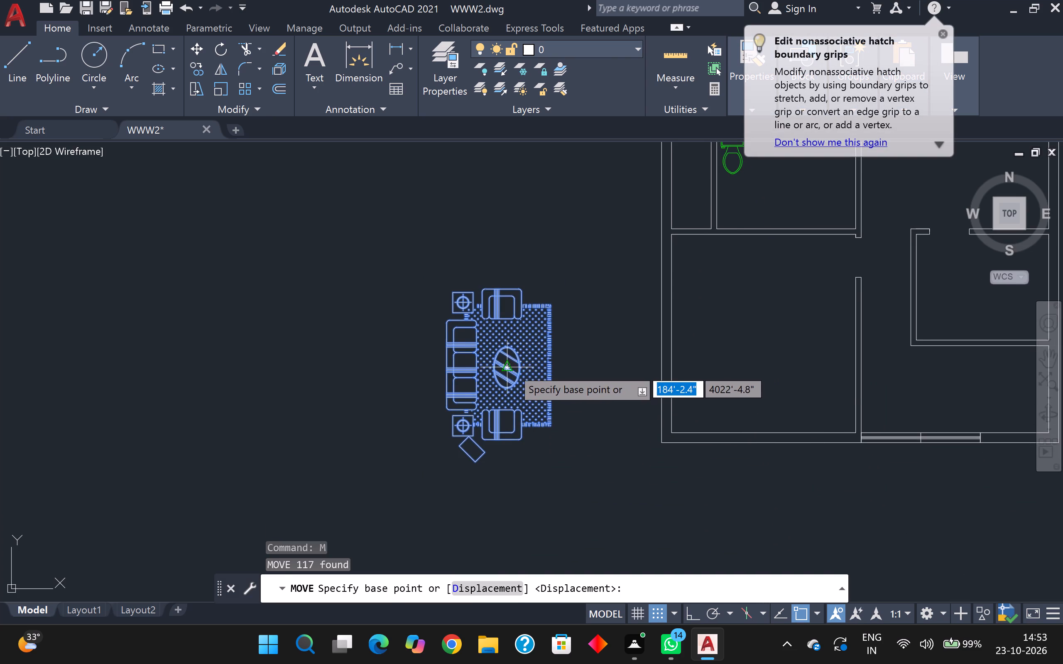
left_click(511, 367)
scroll(713, 347, "up", 1)
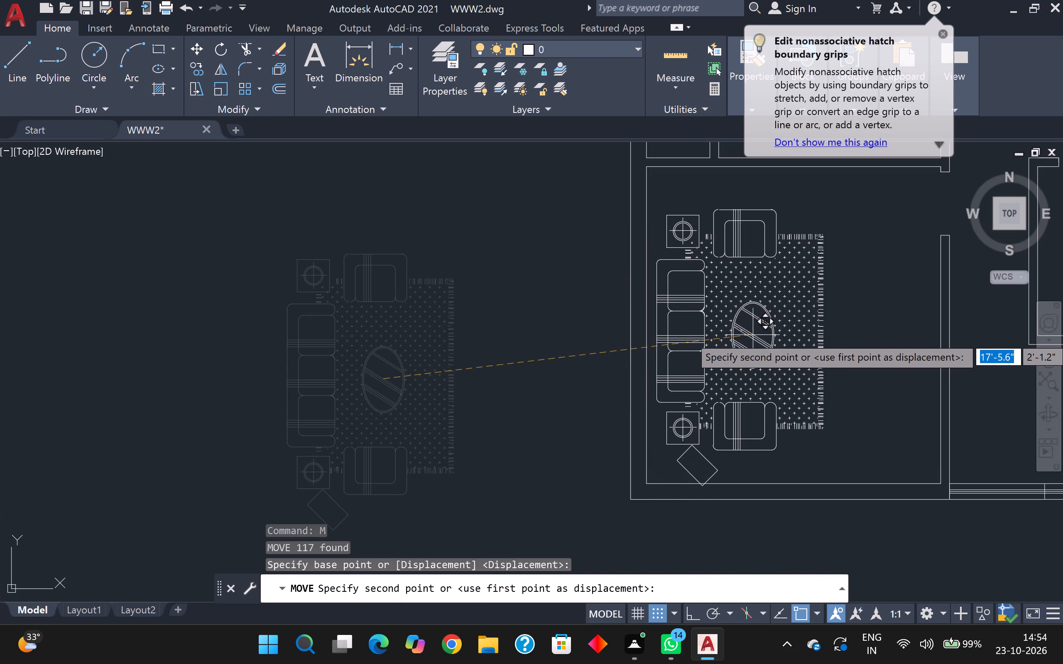
left_click(753, 335)
Go from the floor plan to the sofa block collection and examine the rectangular-rug sets and the large two-sofa set.
scroll(753, 335, "down", 3)
middle_click_drag(519, 415, 65, 405)
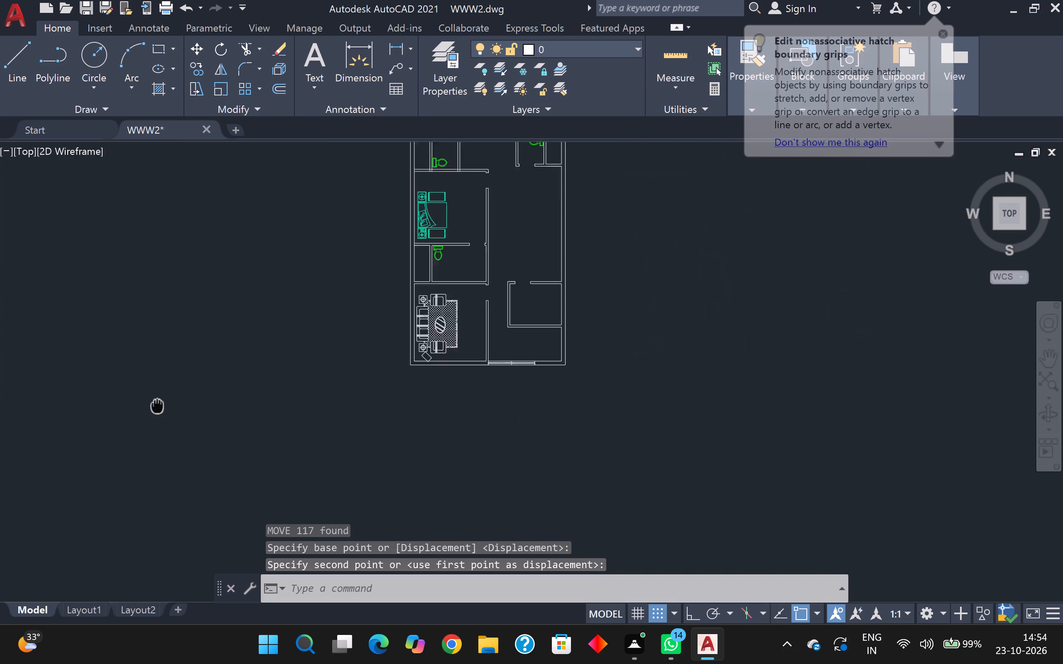
middle_click_drag(65, 405, 304, 369)
middle_click_drag(307, 370, 307, 370)
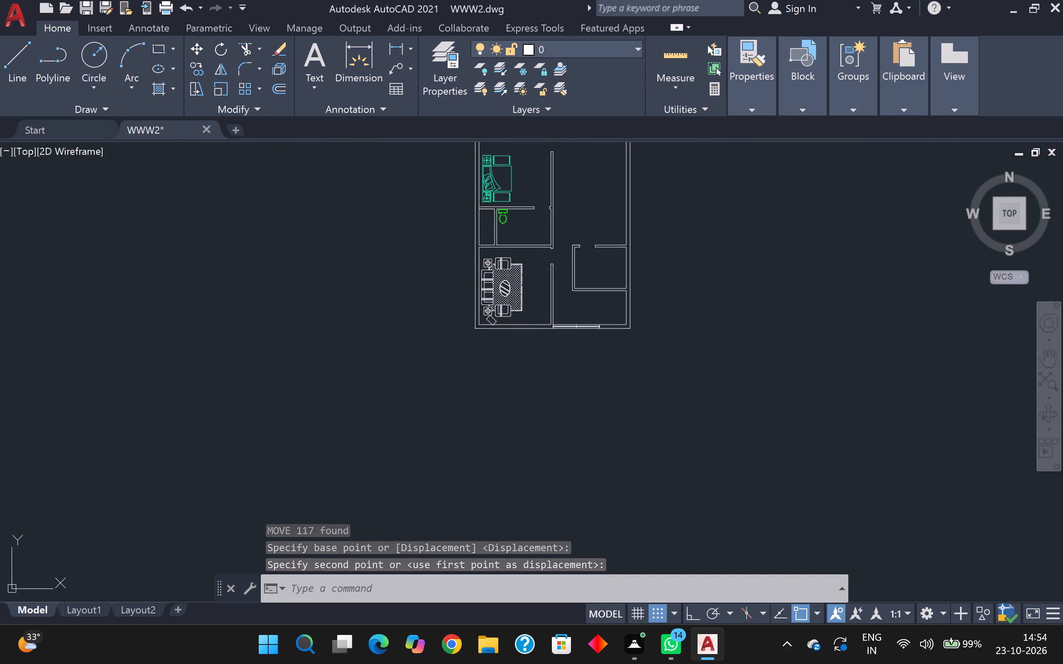
middle_click_drag(307, 370, 97, 477)
scroll(99, 461, "down", 1)
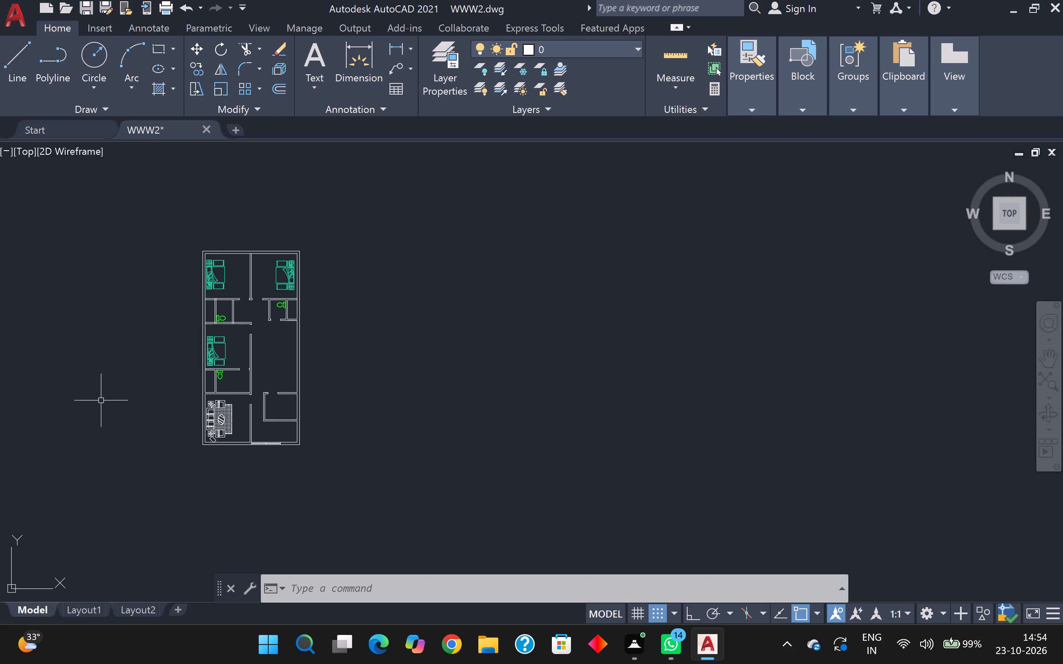
scroll(111, 373, "down", 9)
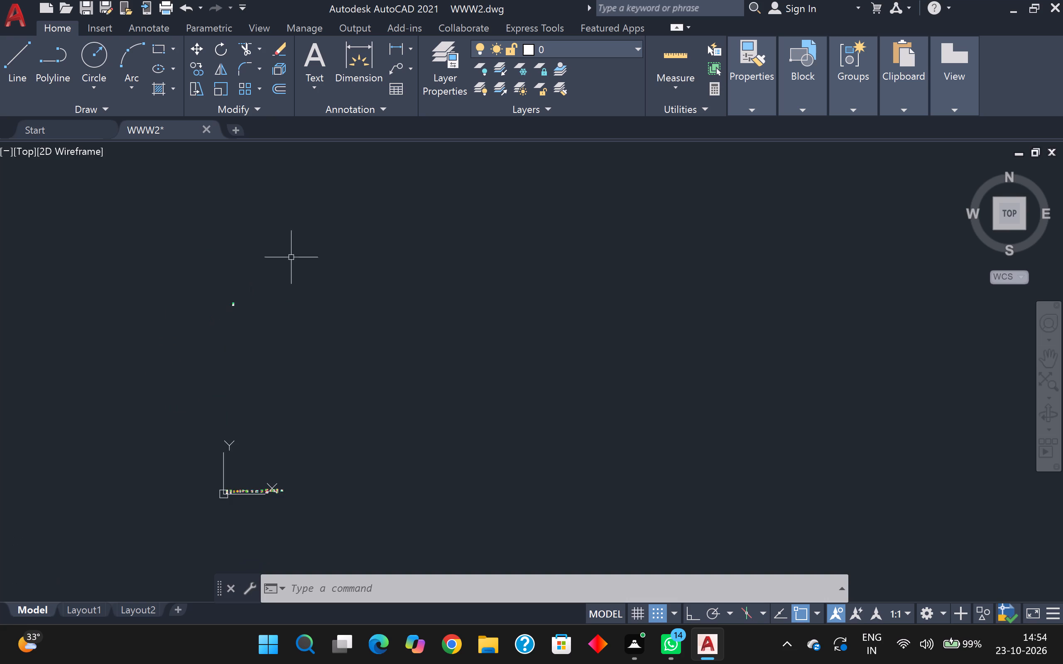
scroll(296, 250, "down", 3)
middle_click_drag(300, 238, 296, 549)
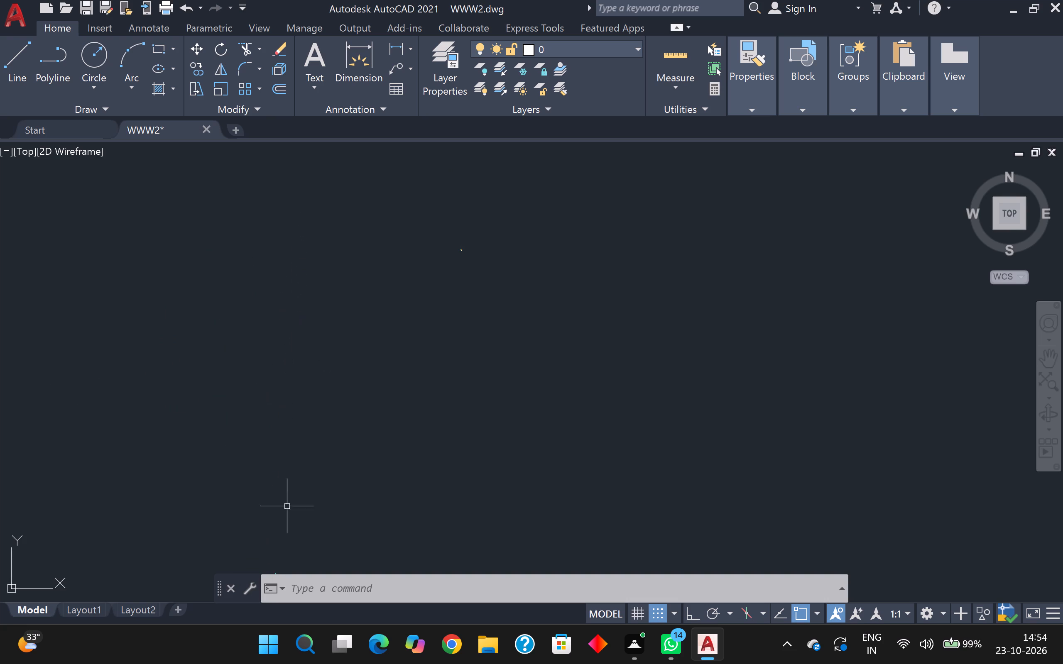
scroll(325, 413, "down", 3)
scroll(364, 334, "up", 7)
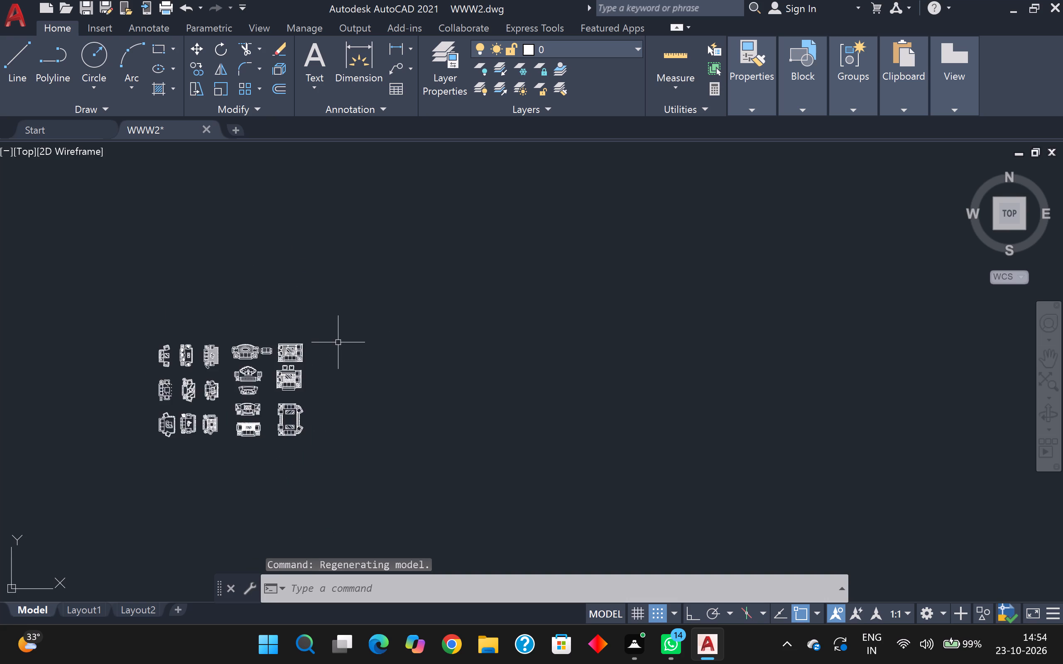
scroll(337, 348, "up", 4)
middle_click_drag(337, 349, 571, 273)
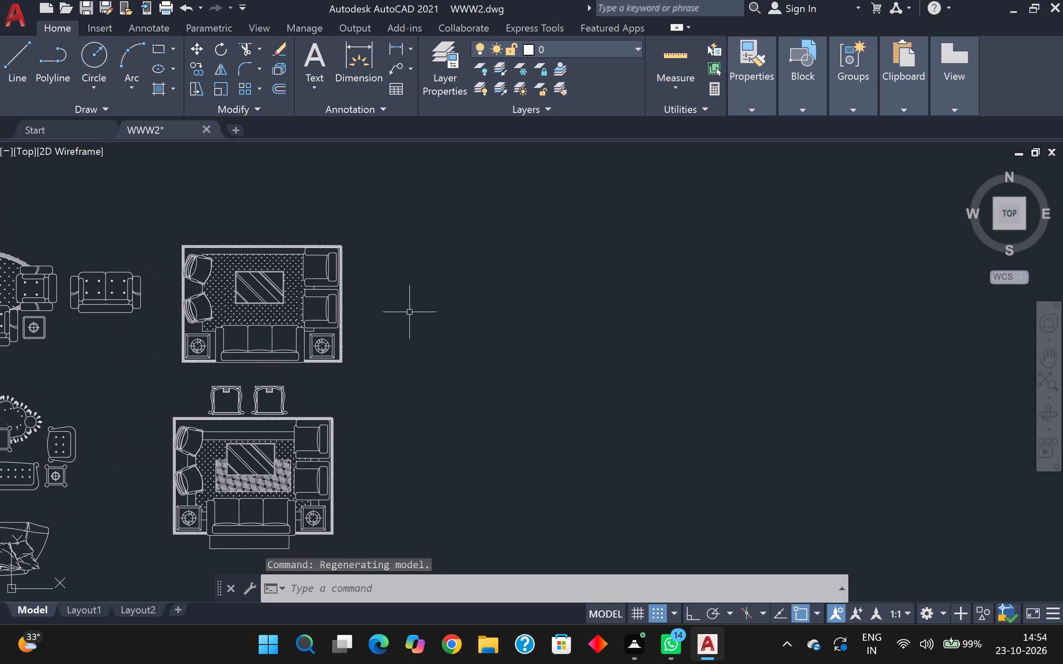
middle_click_drag(402, 313, 515, 273)
scroll(453, 298, "down", 1)
scroll(461, 324, "up", 1)
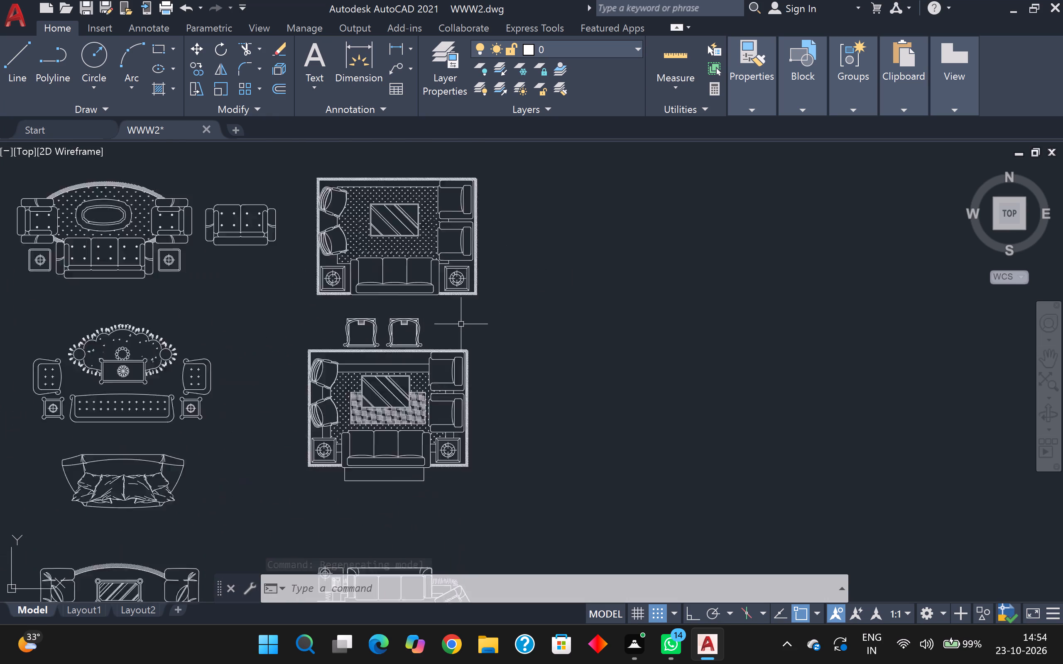
scroll(461, 324, "up", 1)
middle_click_drag(466, 323, 556, 278)
scroll(556, 278, "down", 2)
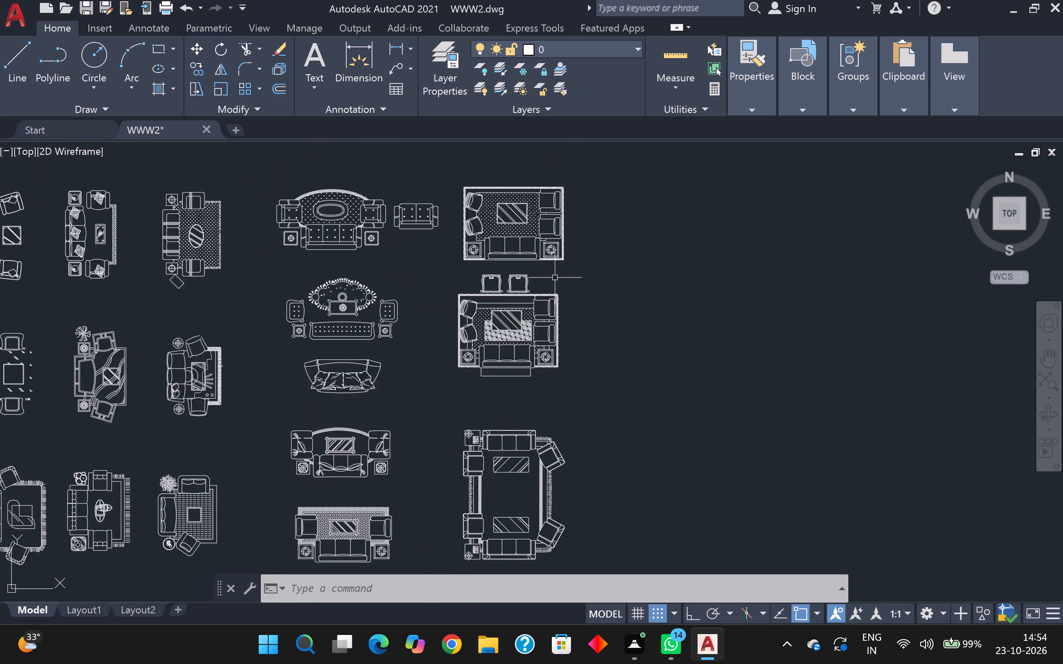
scroll(471, 308, "up", 2)
scroll(453, 299, "down", 2)
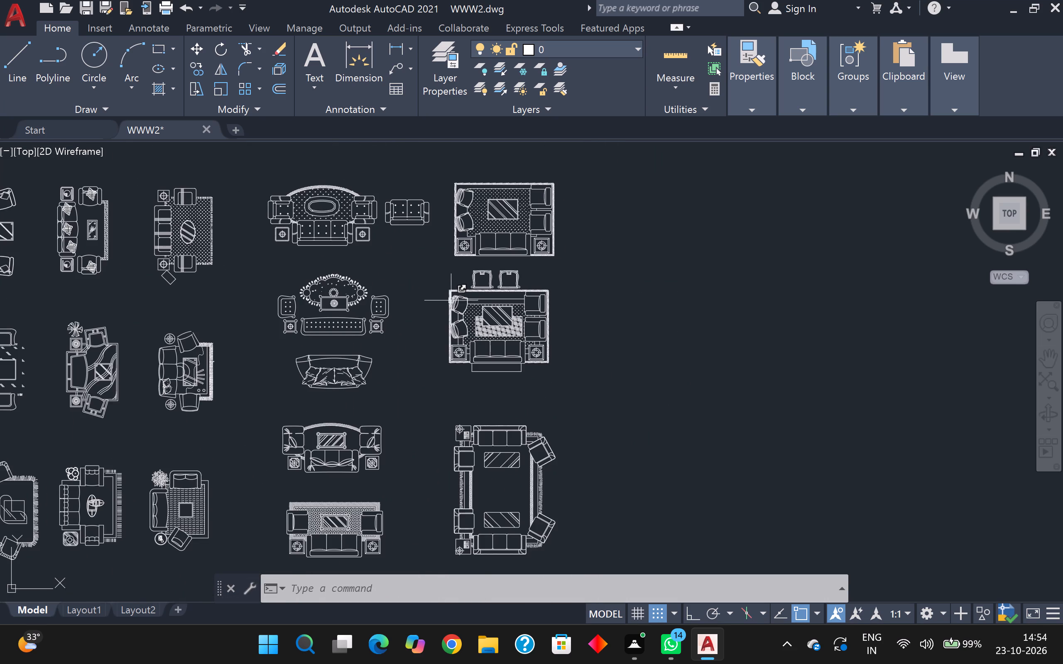
middle_click_drag(470, 381, 461, 297)
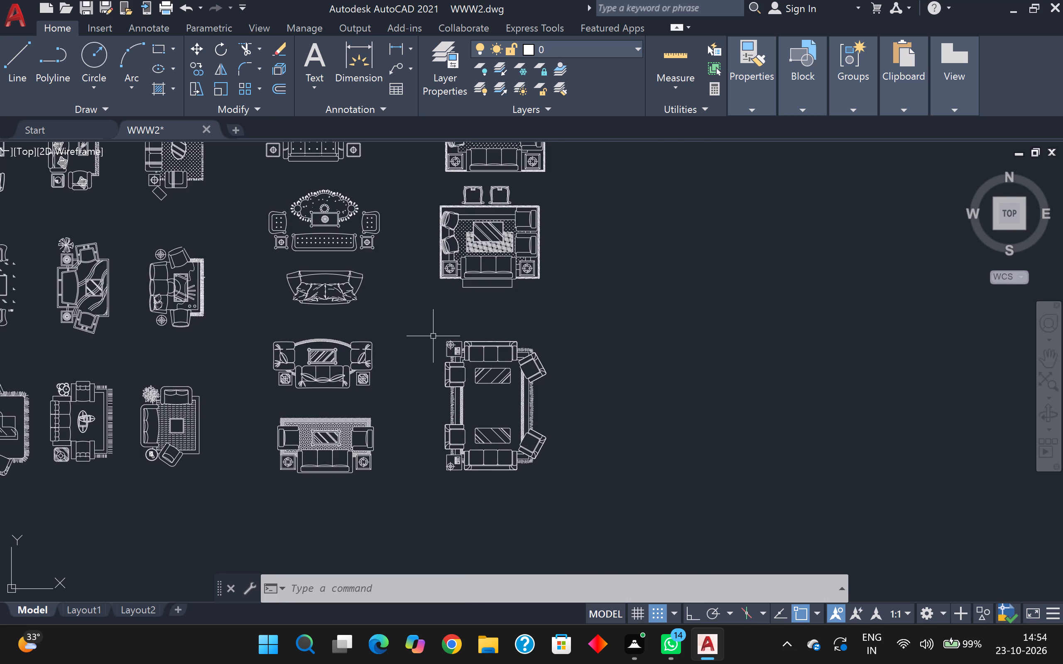
scroll(431, 342, "up", 2)
middle_click_drag(431, 342, 396, 185)
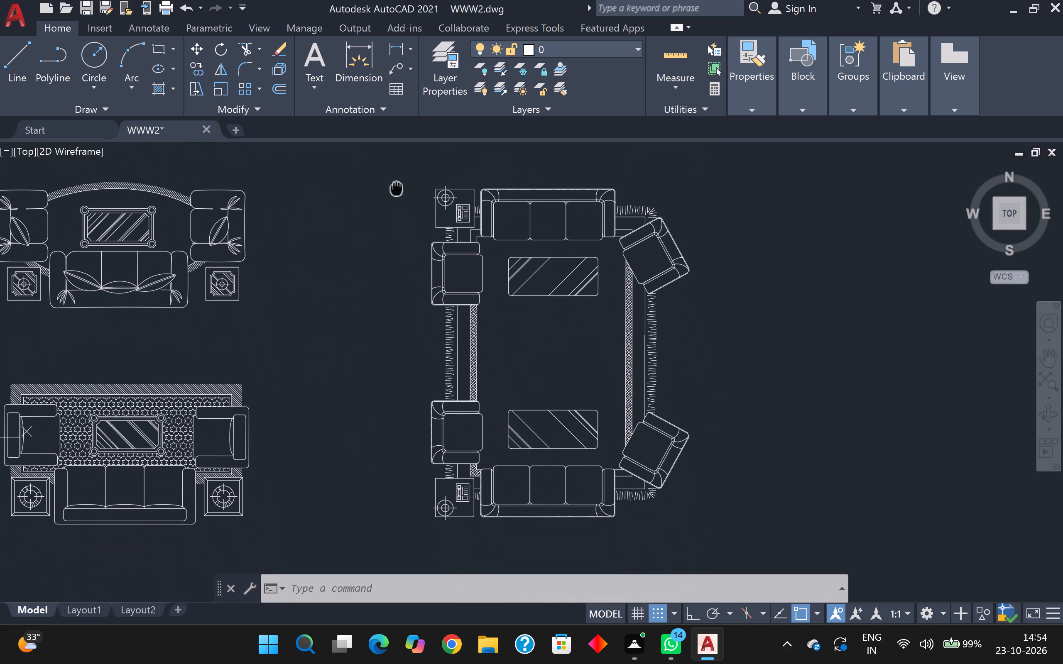
middle_click_drag(396, 185, 396, 185)
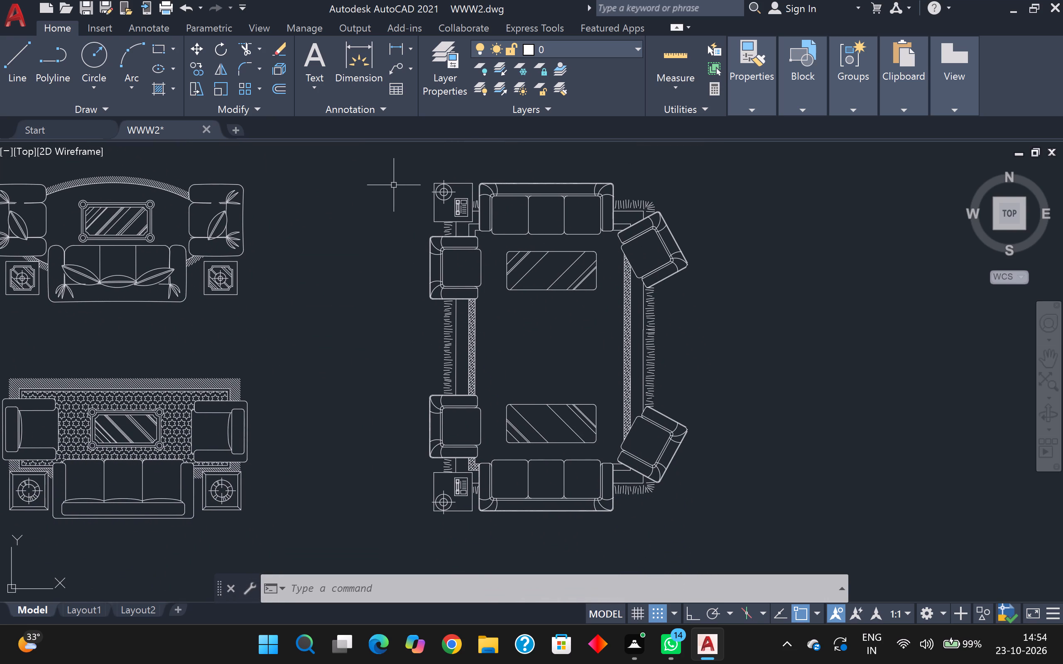
scroll(394, 187, "down", 1)
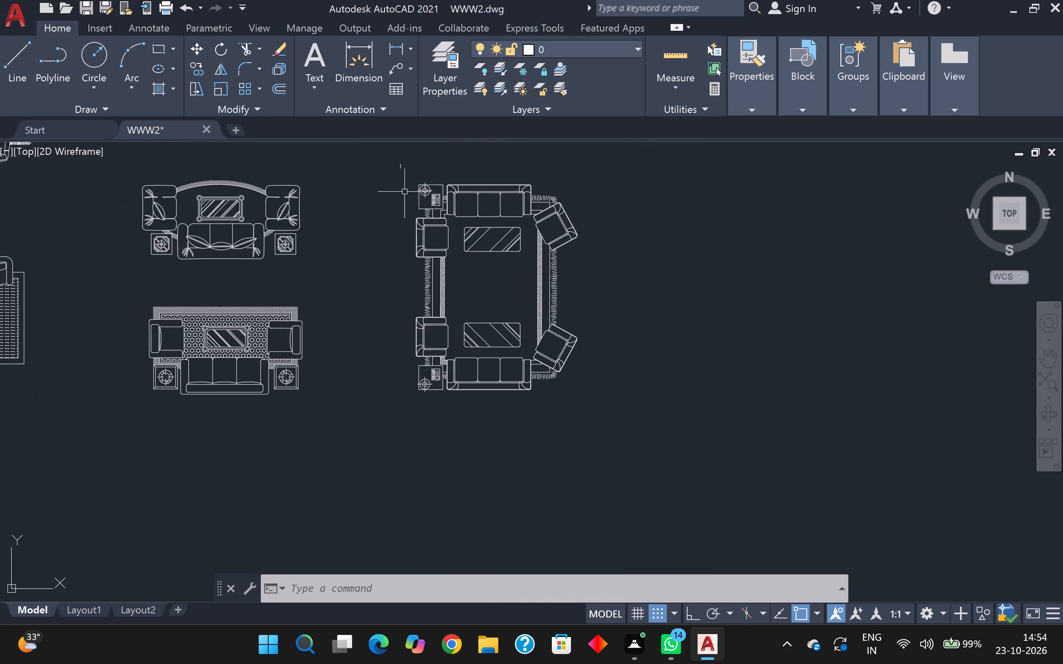
scroll(388, 219, "down", 1)
middle_click_drag(385, 232, 340, 406)
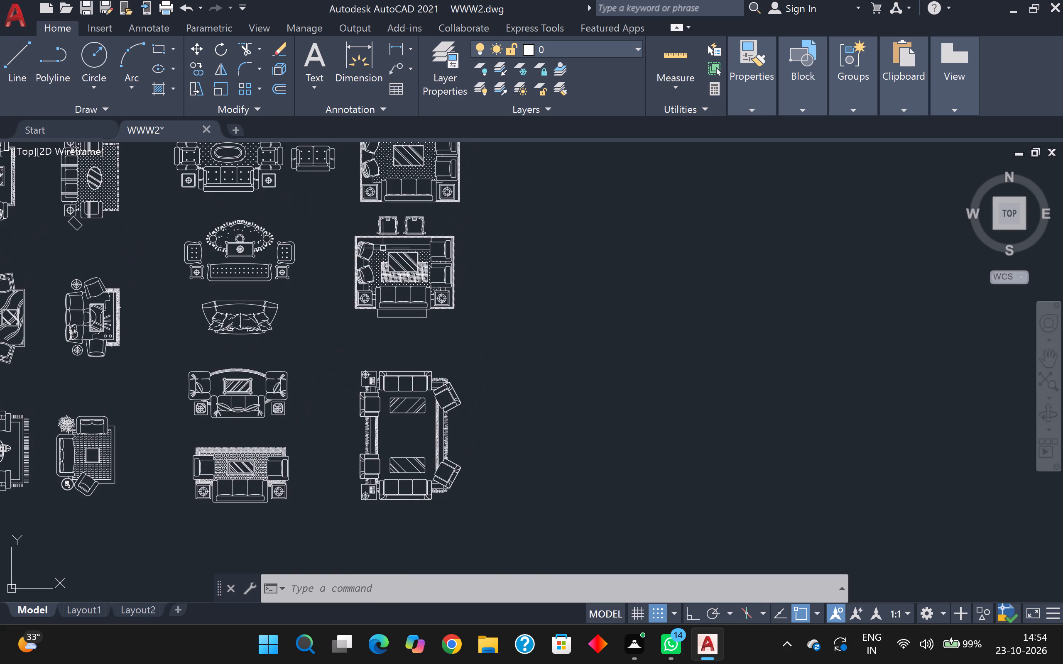
Examine the upper and middle rows of sofa sets in the block collection, including the oval-table, square-table and wavy-rug designs.
scroll(362, 241, "up", 2)
scroll(343, 234, "down", 3)
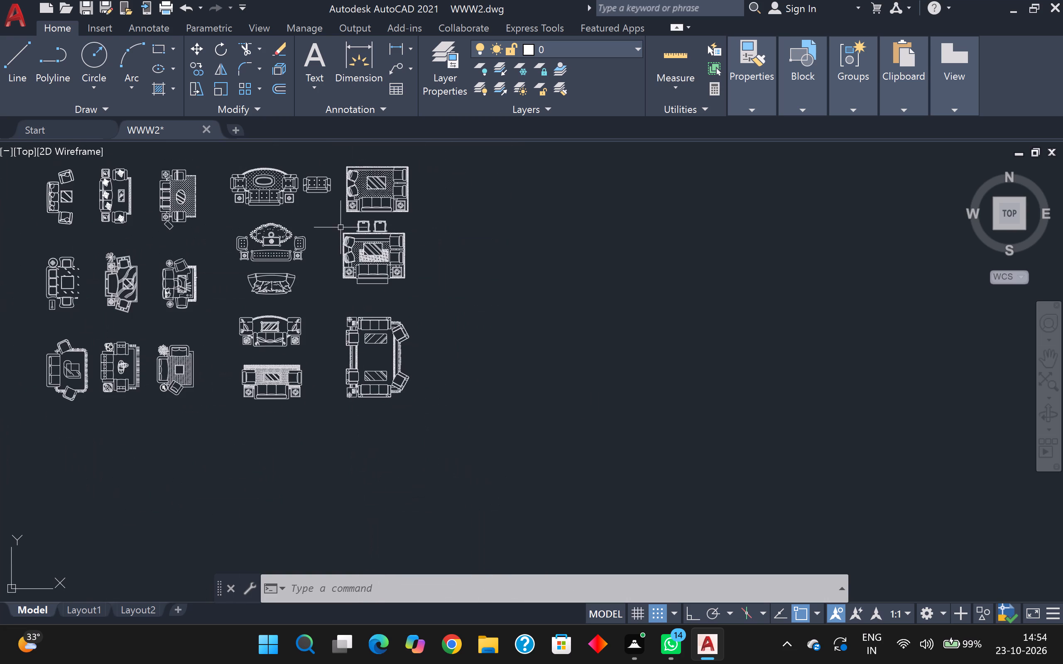
middle_click_drag(340, 227, 343, 281)
scroll(293, 259, "up", 2)
middle_click_drag(304, 271, 498, 306)
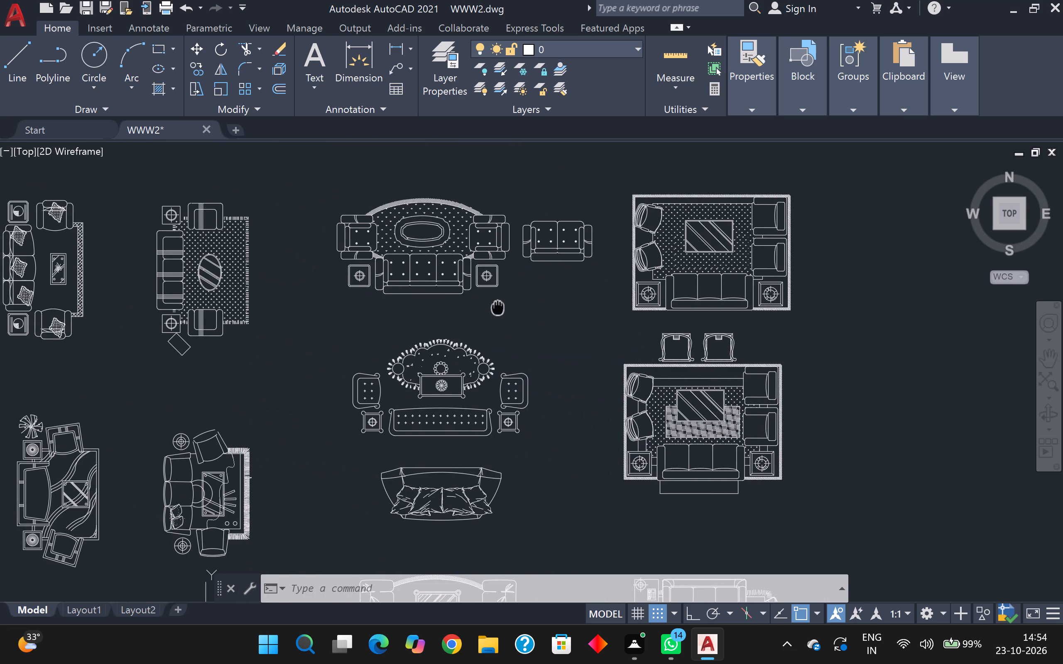
middle_click_drag(498, 306, 835, 225)
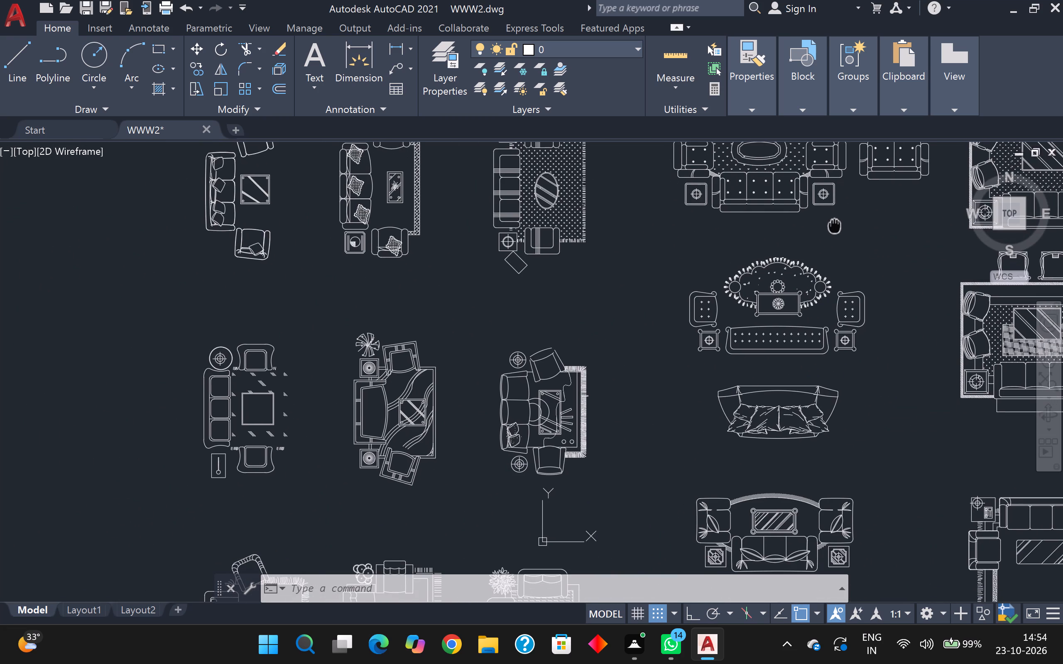
middle_click_drag(835, 225, 1024, 277)
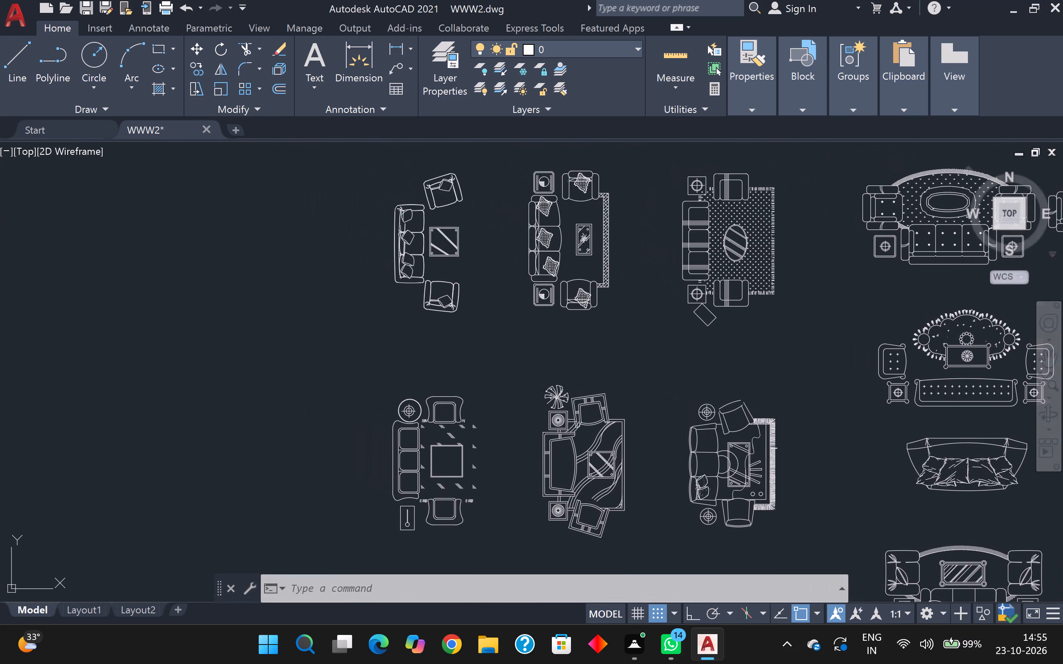
scroll(509, 202, "up", 1)
middle_click_drag(508, 201, 459, 270)
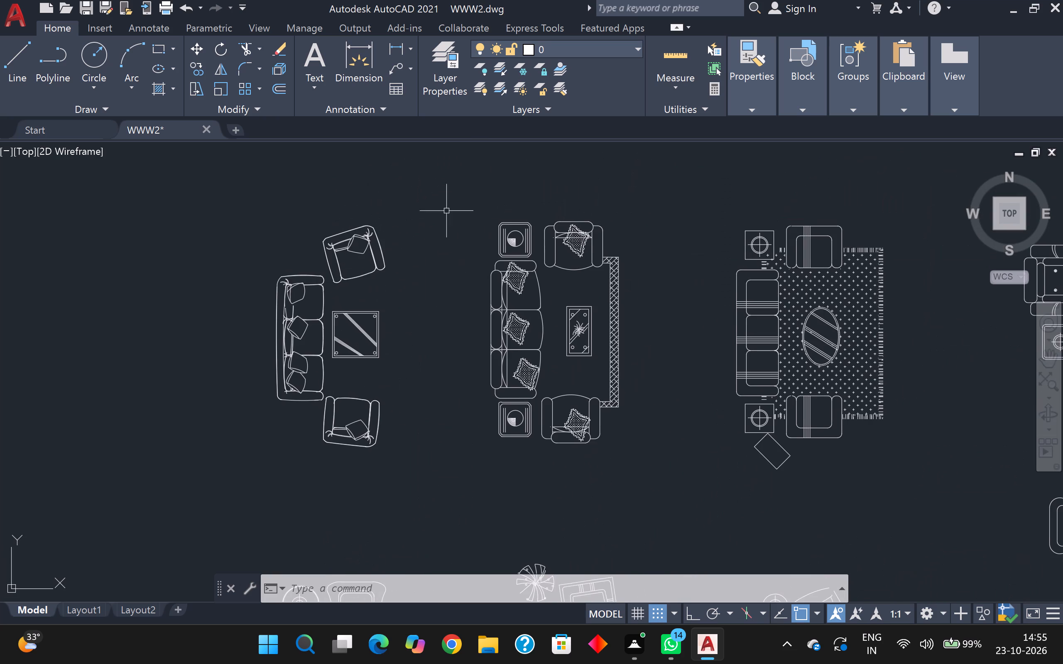
scroll(523, 218, "down", 1)
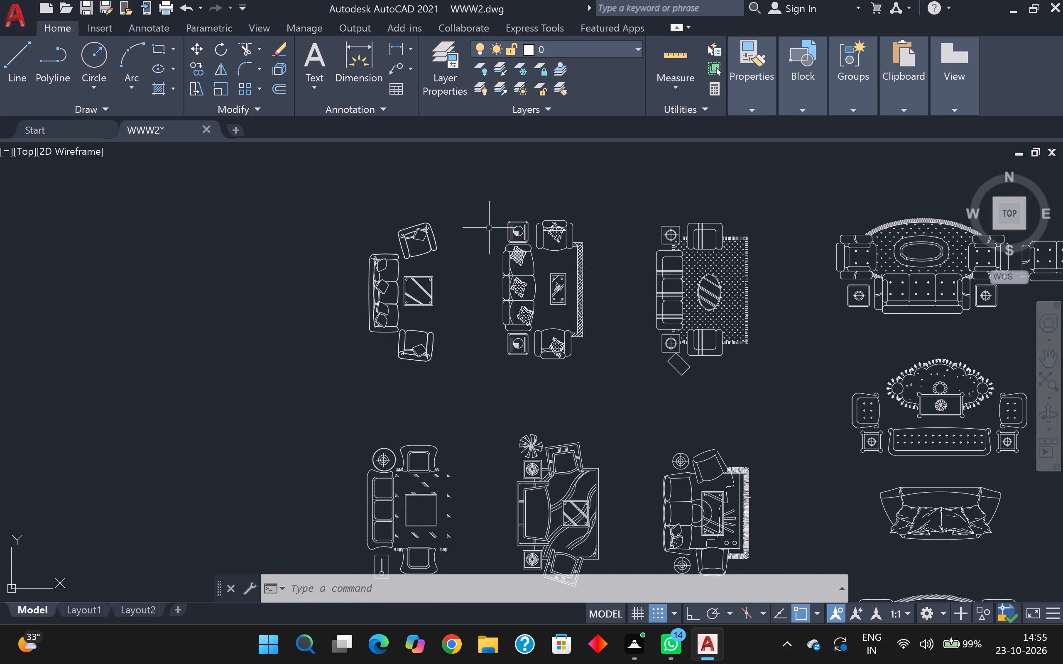
scroll(489, 228, "down", 2)
scroll(479, 322, "up", 1)
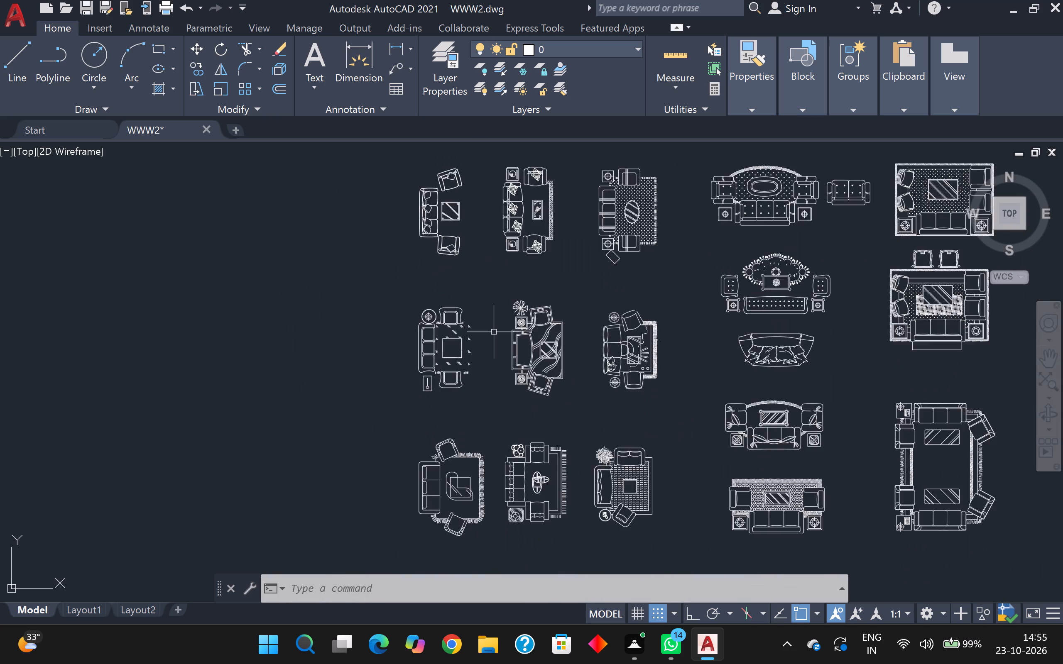
scroll(495, 332, "up", 2)
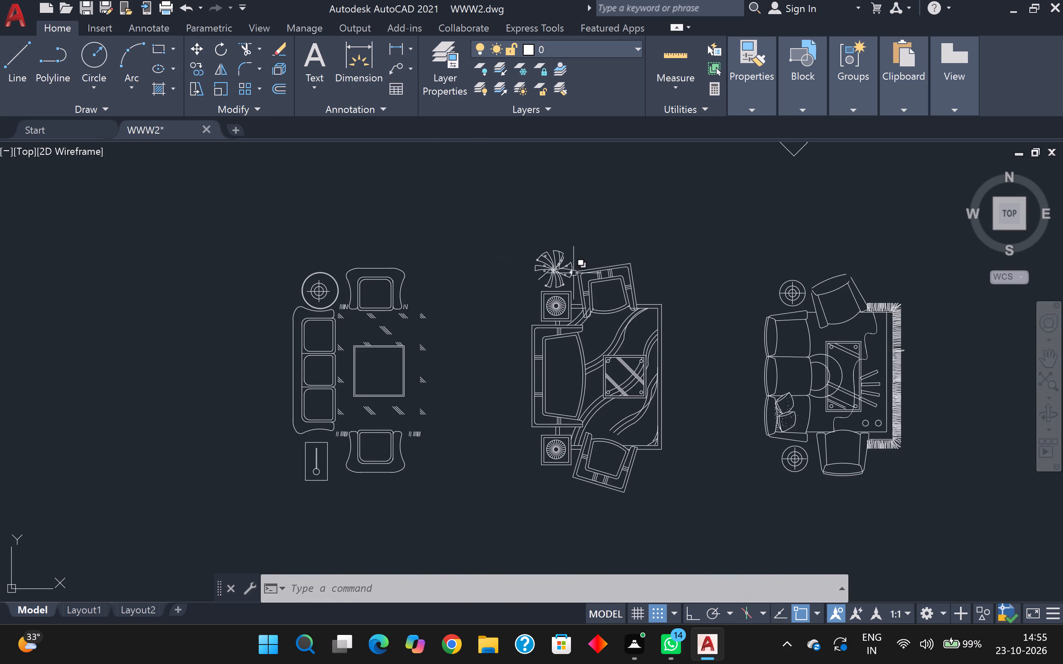
scroll(577, 274, "up", 2)
scroll(577, 271, "down", 2)
Examine the bottom row of sofa sets in the collection, from the fringed-rug sets to the star-patterned rectangular-rug set.
middle_click_drag(535, 290, 526, 176)
scroll(526, 176, "down", 3)
scroll(484, 295, "up", 4)
scroll(483, 295, "down", 2)
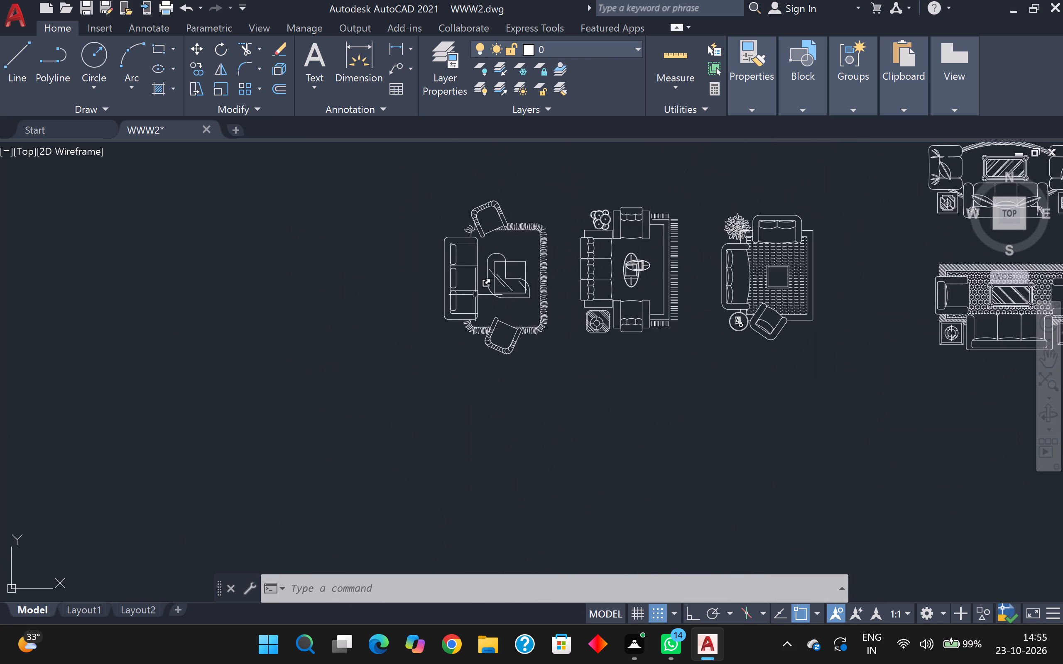
scroll(441, 292, "up", 1)
middle_click_drag(397, 306, 4, 375)
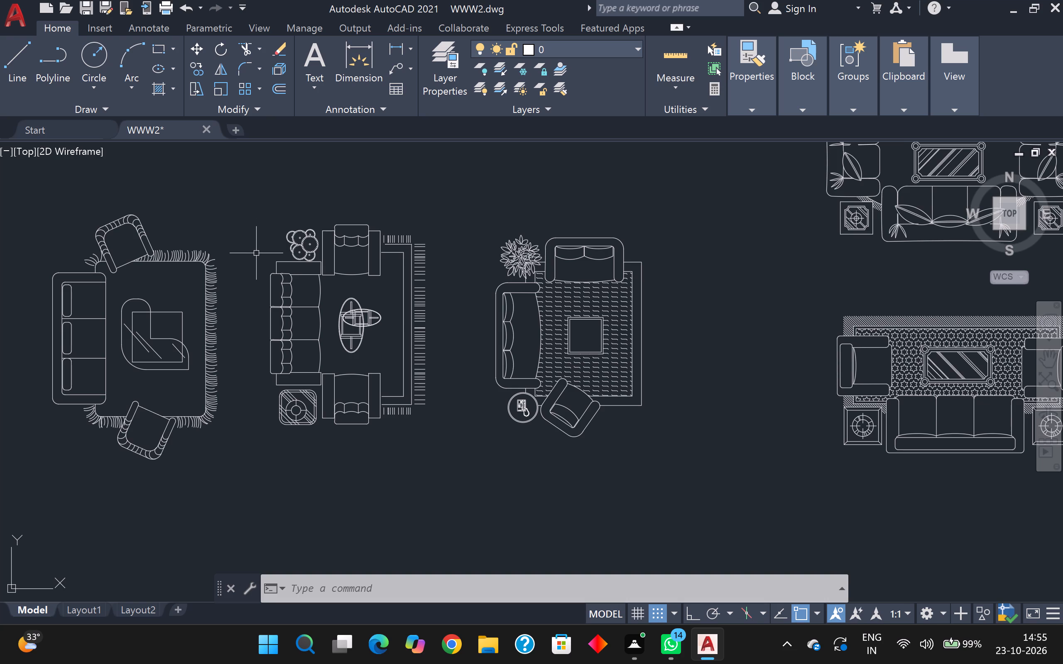
scroll(256, 253, "down", 3)
scroll(343, 262, "up", 1)
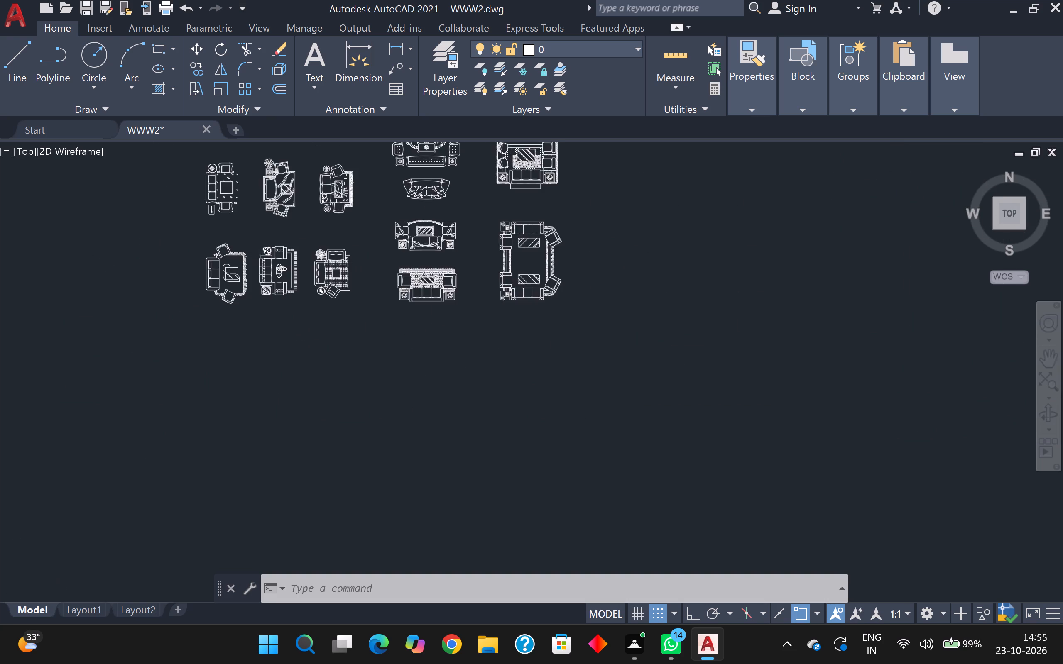
scroll(343, 262, "up", 1)
scroll(550, 272, "up", 3)
scroll(550, 272, "down", 2)
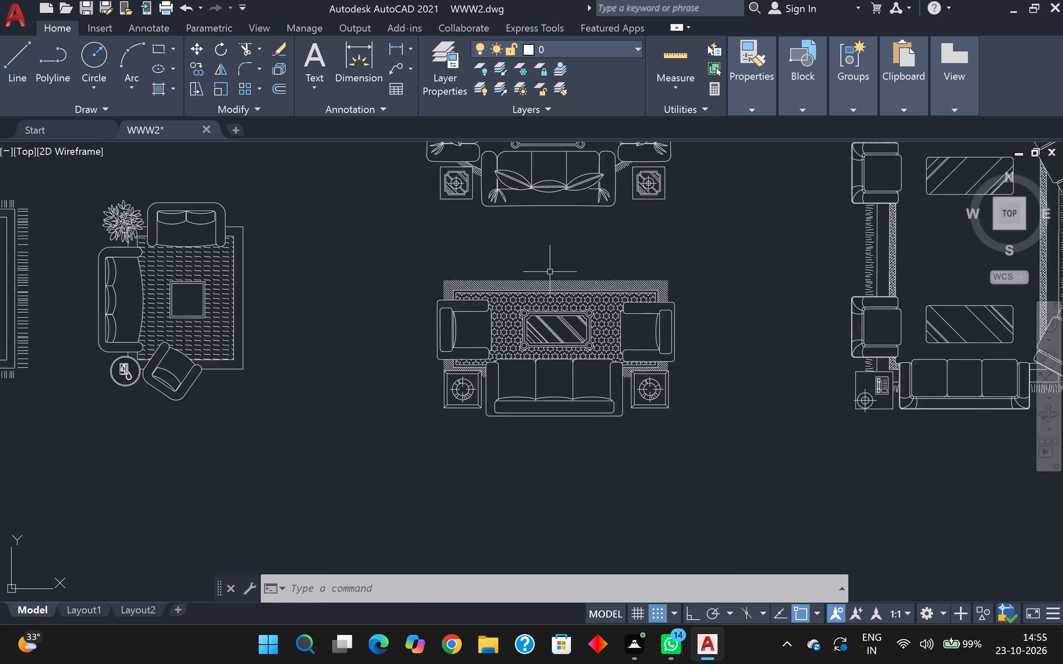
Copy the bottom star-patterned rectangular-rug sofa set by its coffee table to the empty space just right of the floor plan.
scroll(550, 272, "down", 1)
middle_click_drag(659, 293, 338, 339)
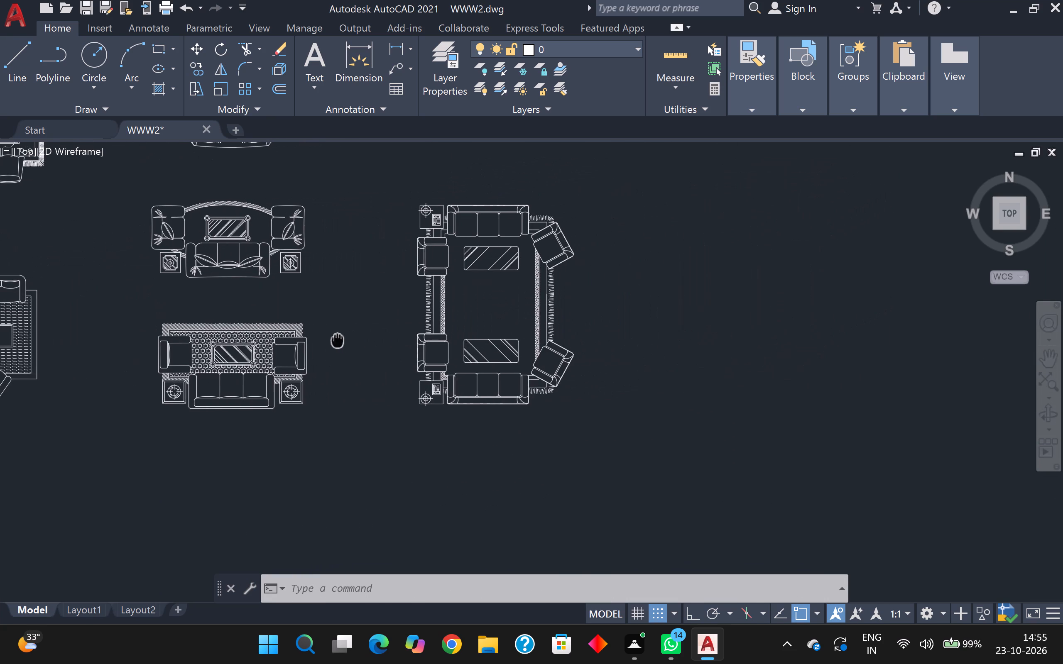
middle_click_drag(338, 339, 413, 327)
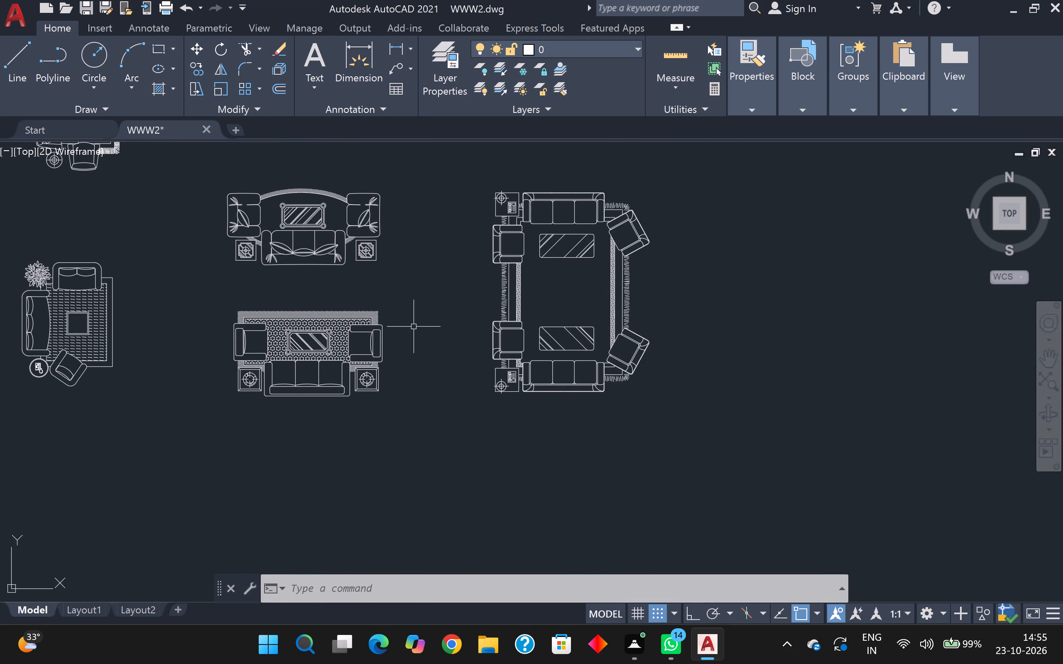
left_click(214, 302)
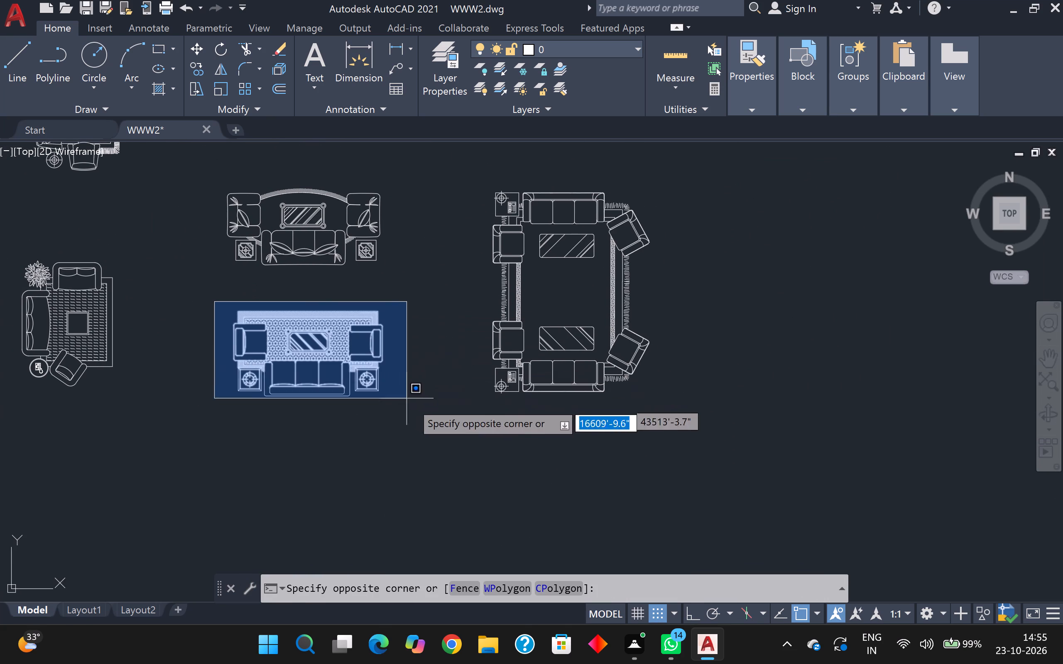
left_click(426, 414)
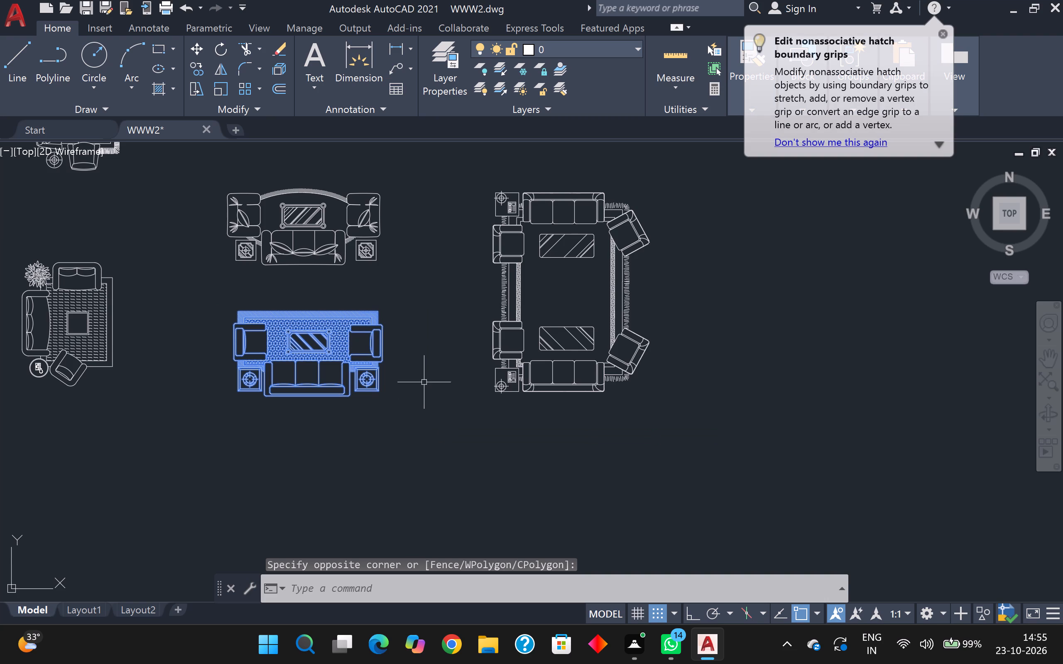
key("c")
key("o")
key("Return")
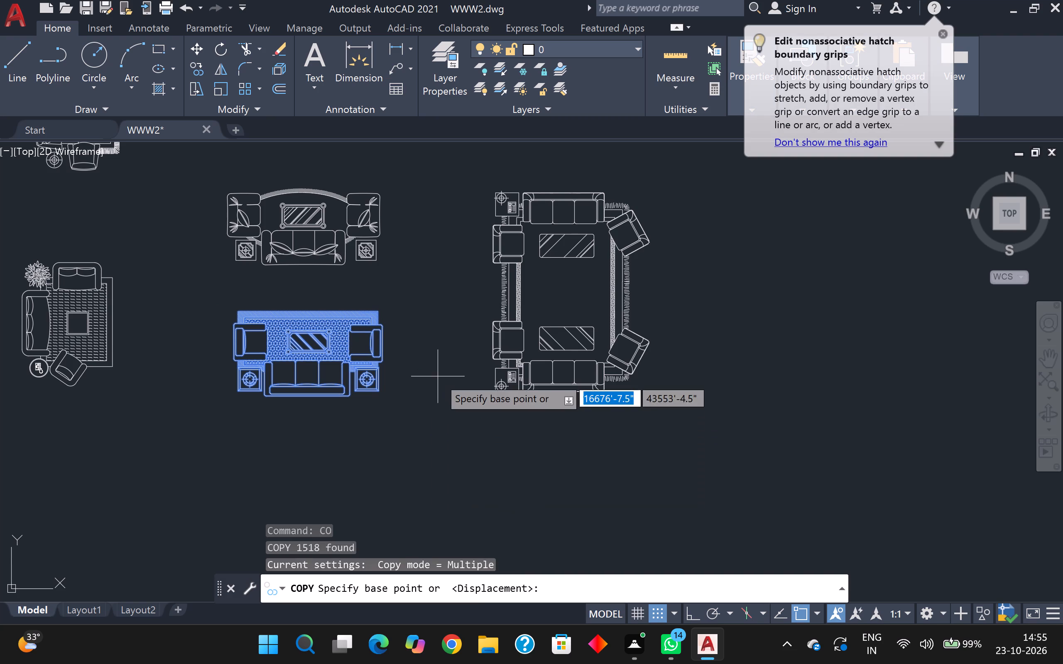
left_click(310, 335)
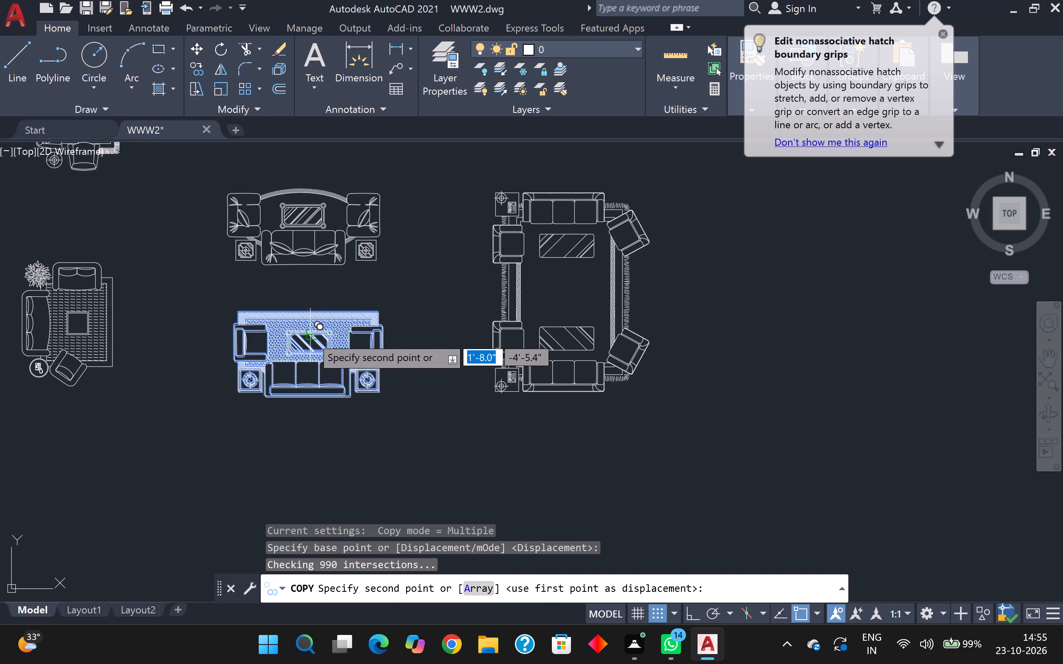
scroll(310, 336, "down", 10)
middle_click_drag(346, 382, 377, 240)
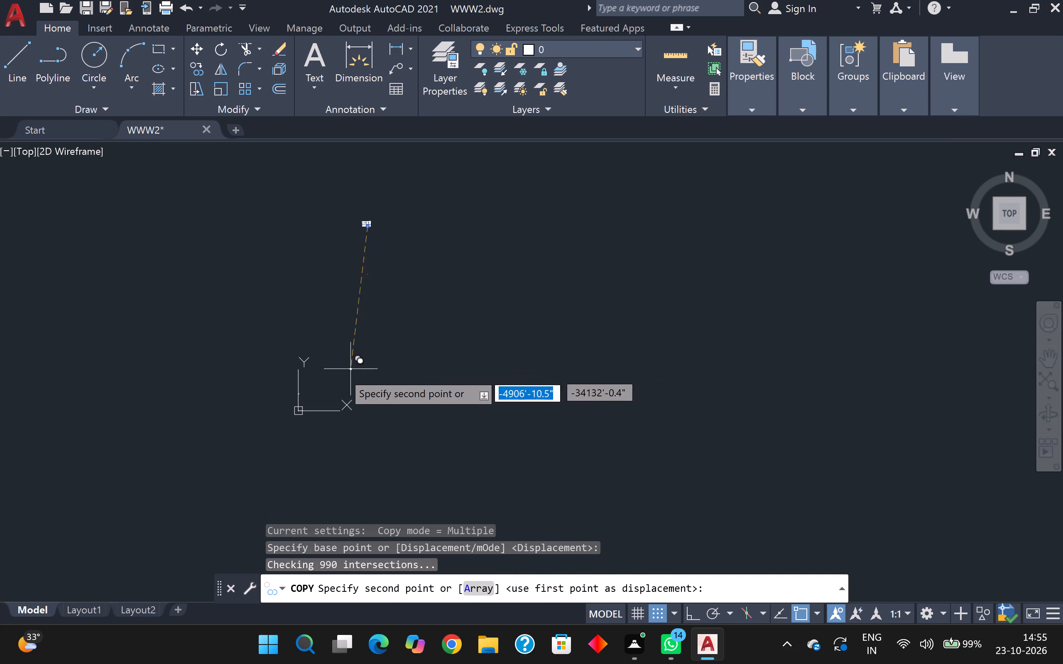
scroll(297, 381, "up", 5)
scroll(298, 373, "down", 1)
middle_click_drag(298, 371, 343, 229)
scroll(361, 334, "up", 4)
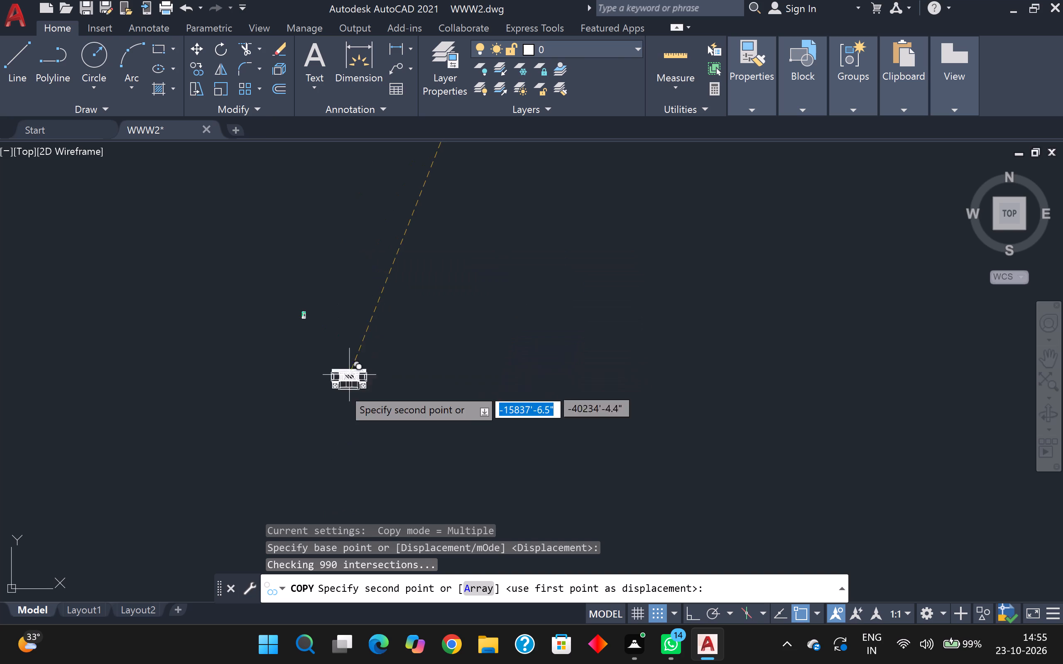
scroll(341, 389, "up", 3)
middle_click_drag(320, 333, 416, 461)
scroll(352, 276, "down", 3)
scroll(338, 236, "up", 4)
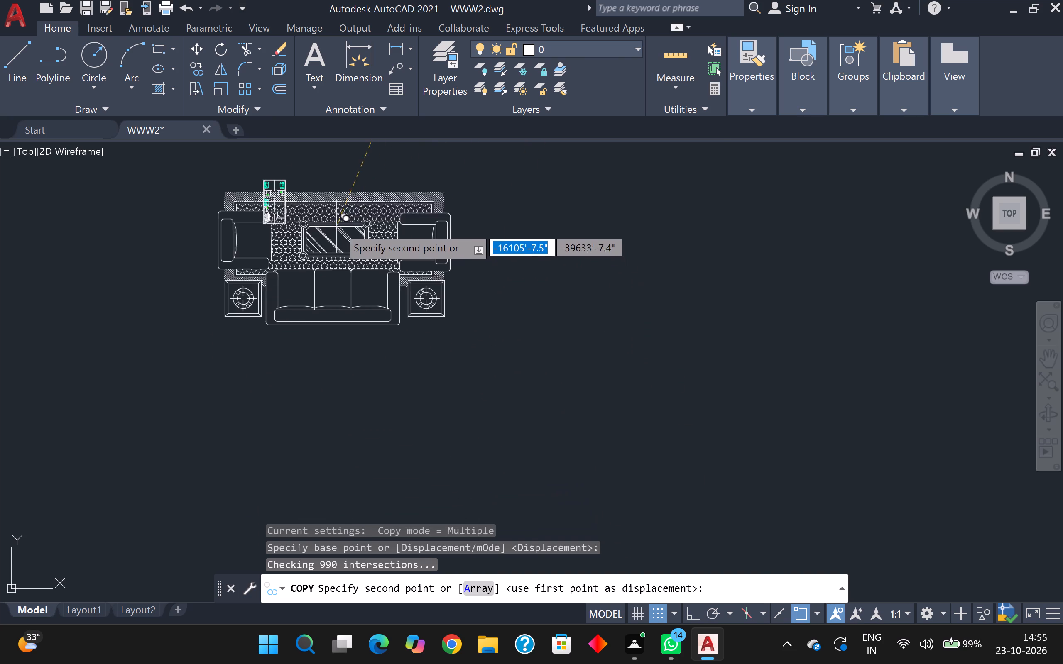
scroll(336, 226, "up", 2)
scroll(336, 224, "down", 4)
scroll(385, 188, "down", 1)
scroll(393, 193, "up", 2)
middle_click_drag(393, 193, 419, 234)
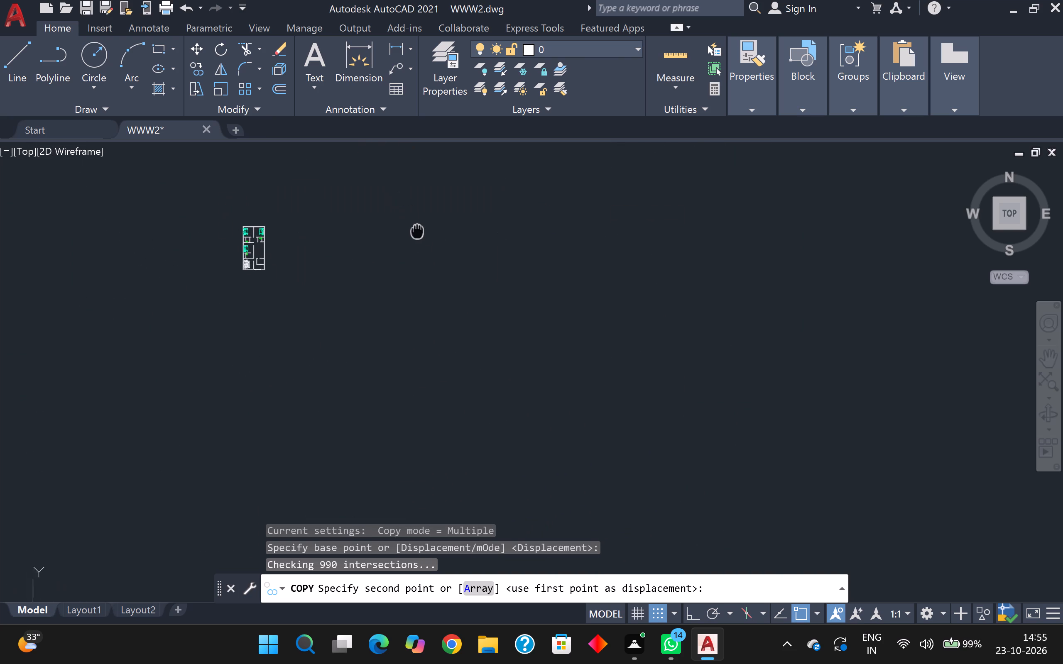
middle_click_drag(419, 234, 423, 241)
scroll(392, 249, "up", 2)
middle_click_drag(392, 249, 402, 250)
scroll(418, 246, "down", 1)
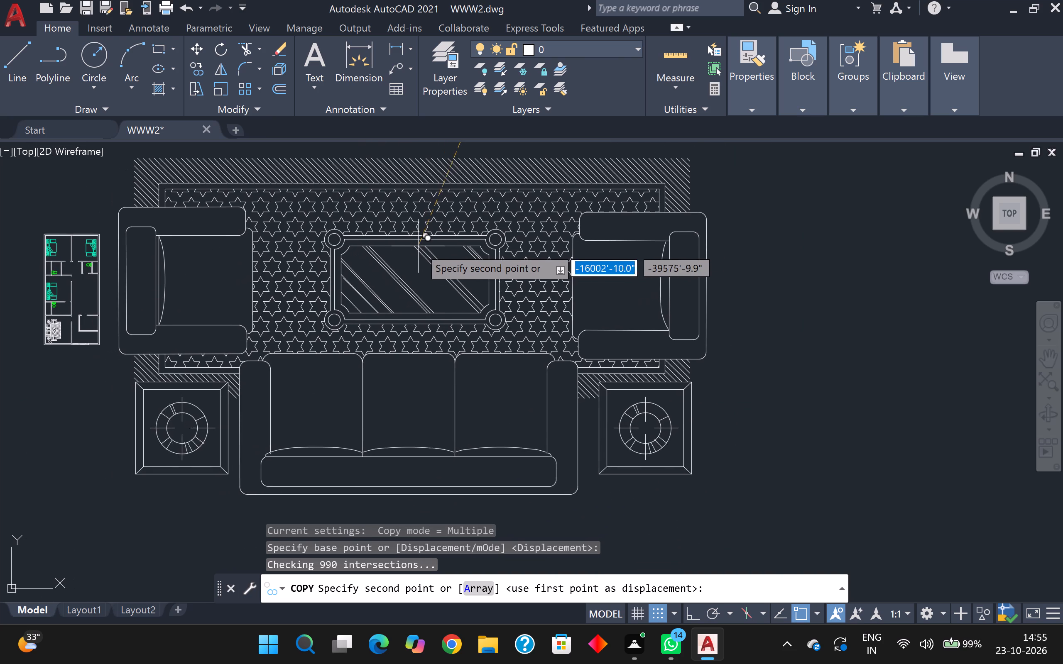
left_click(435, 237)
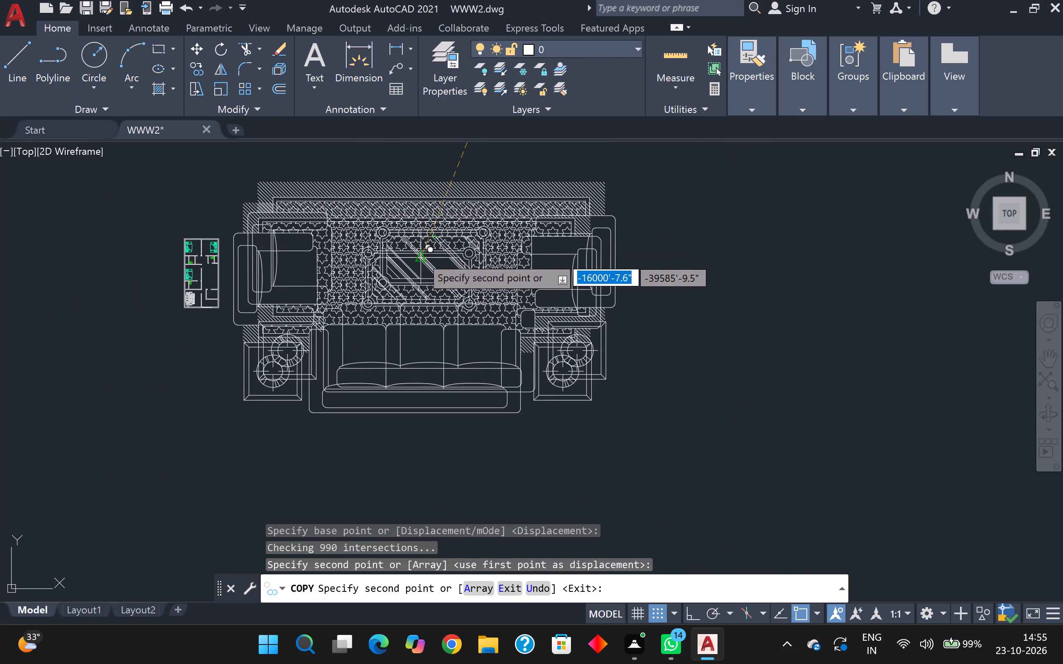
key("Escape")
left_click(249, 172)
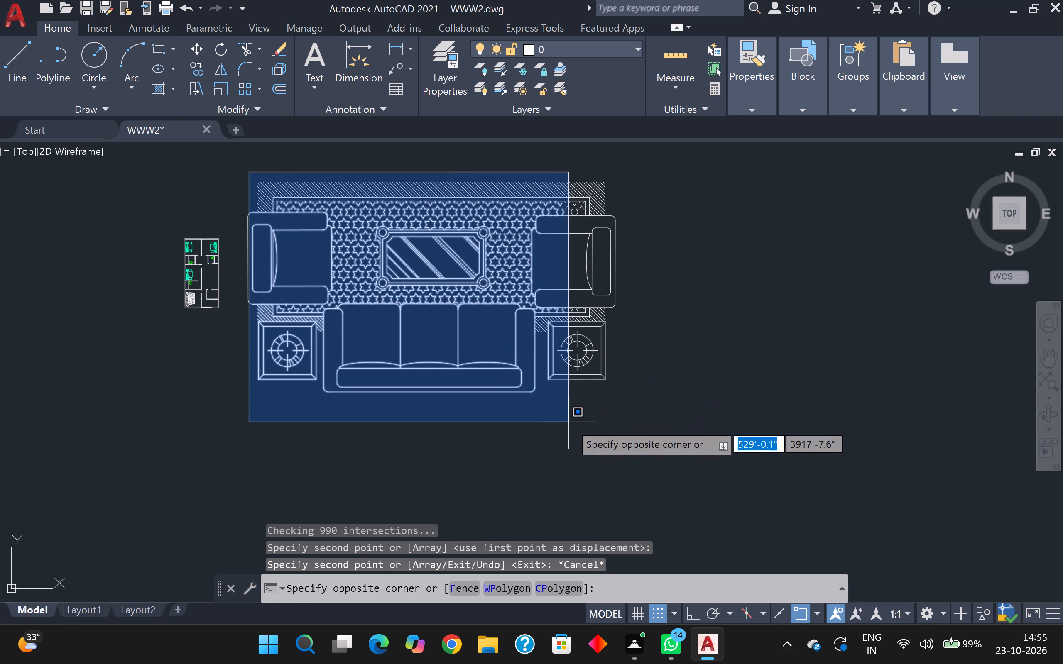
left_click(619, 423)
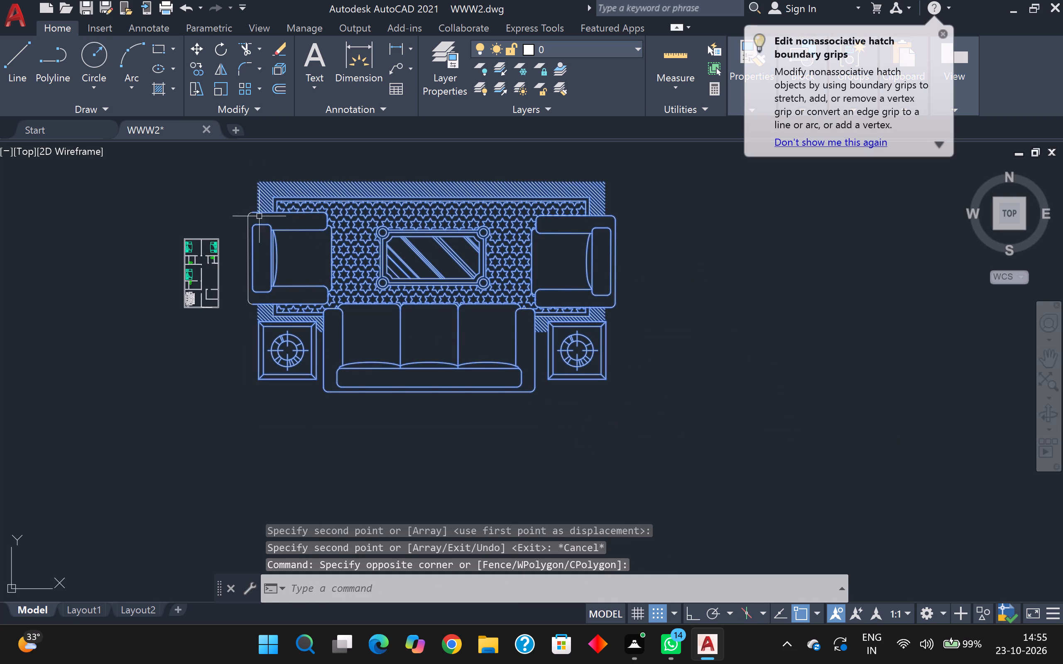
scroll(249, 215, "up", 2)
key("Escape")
Scale the copied sofa set down freehand from the right side table's lower-right corner to roughly the floor plan's width.
scroll(239, 197, "down", 2)
middle_click(239, 197)
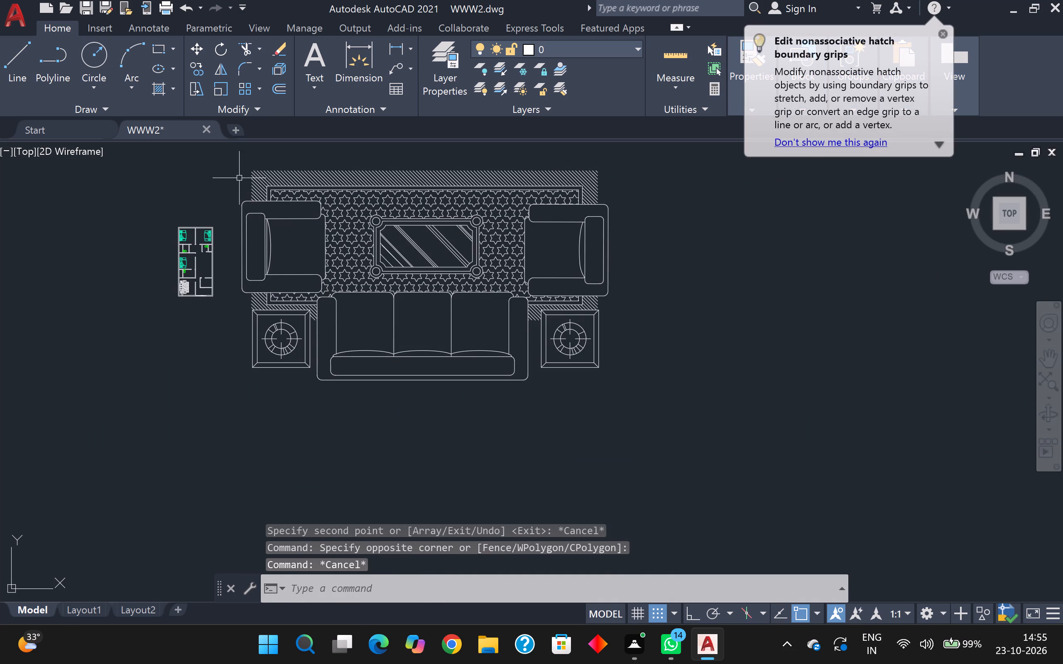
left_click(233, 162)
left_click(646, 410)
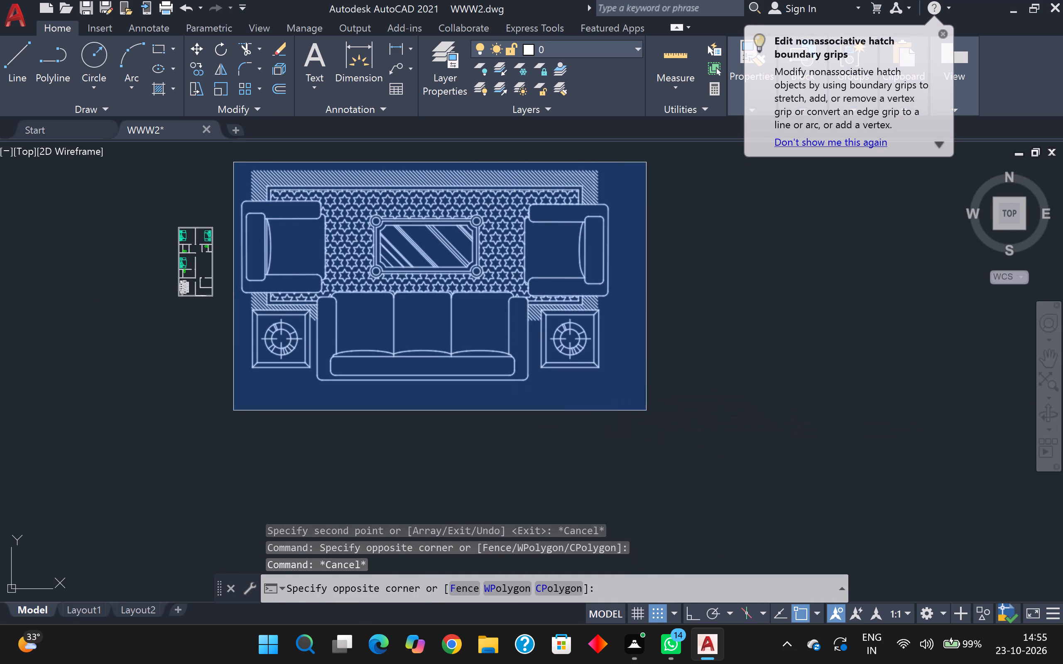
type("sc")
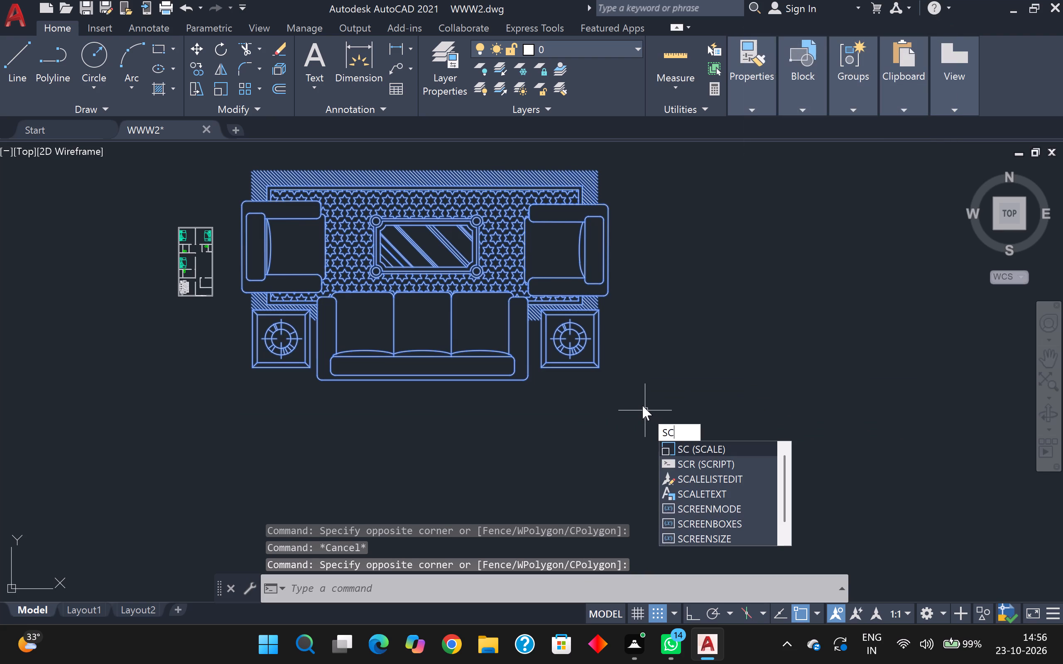
key("Return")
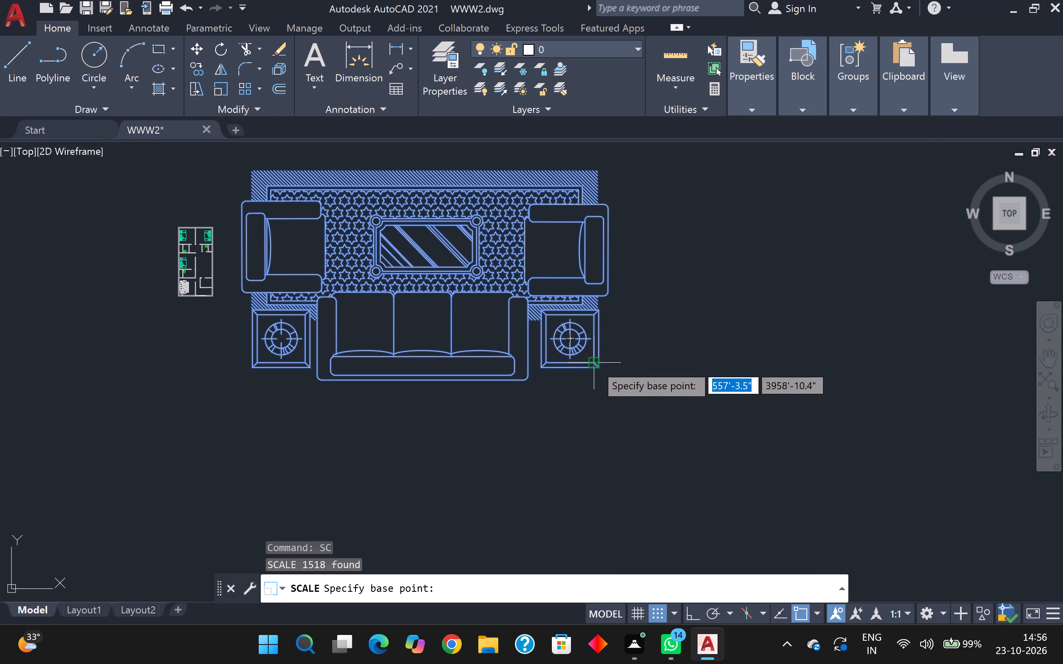
left_click(597, 366)
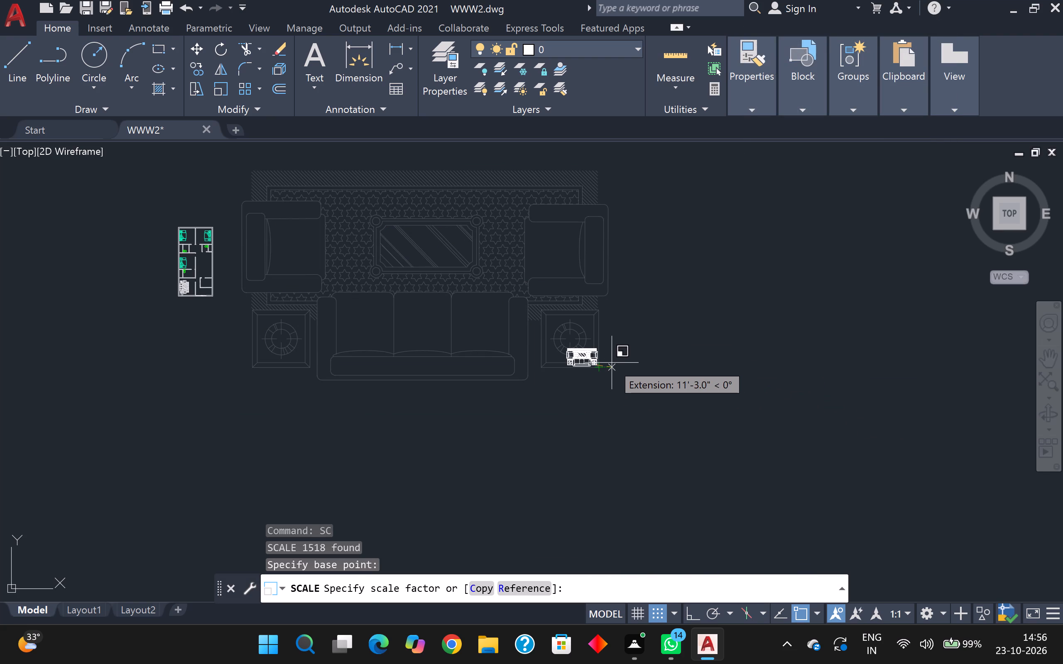
left_click(616, 363)
Rotate the scaled-down sofa set 90° counterclockwise about its right side table's lower-right corner, with Ortho on.
scroll(560, 348, "up", 2)
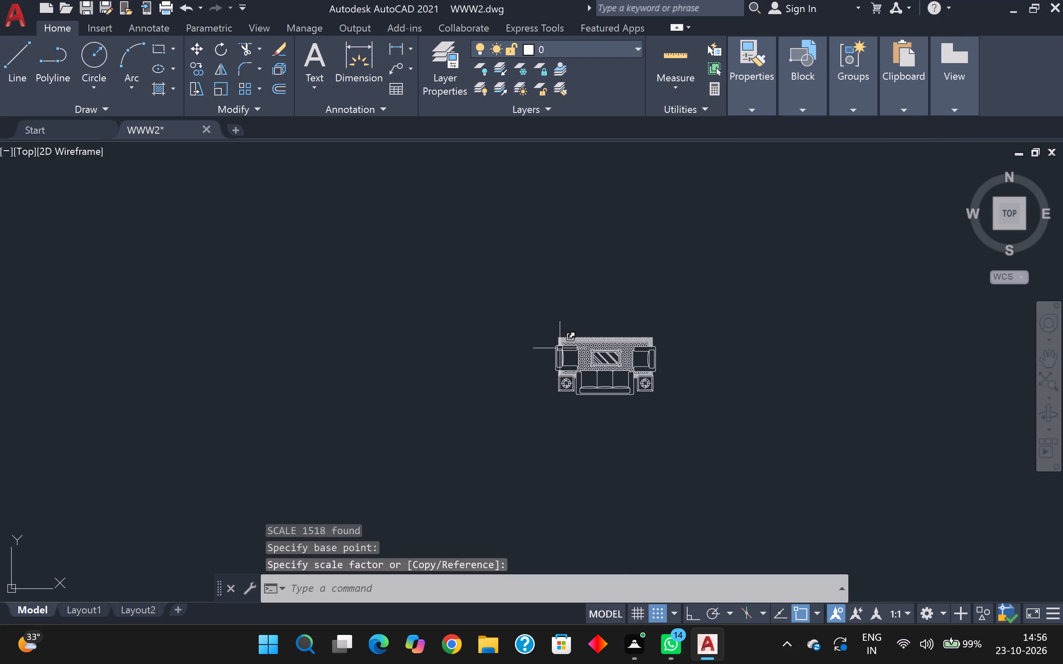
left_click(540, 321)
left_click(677, 405)
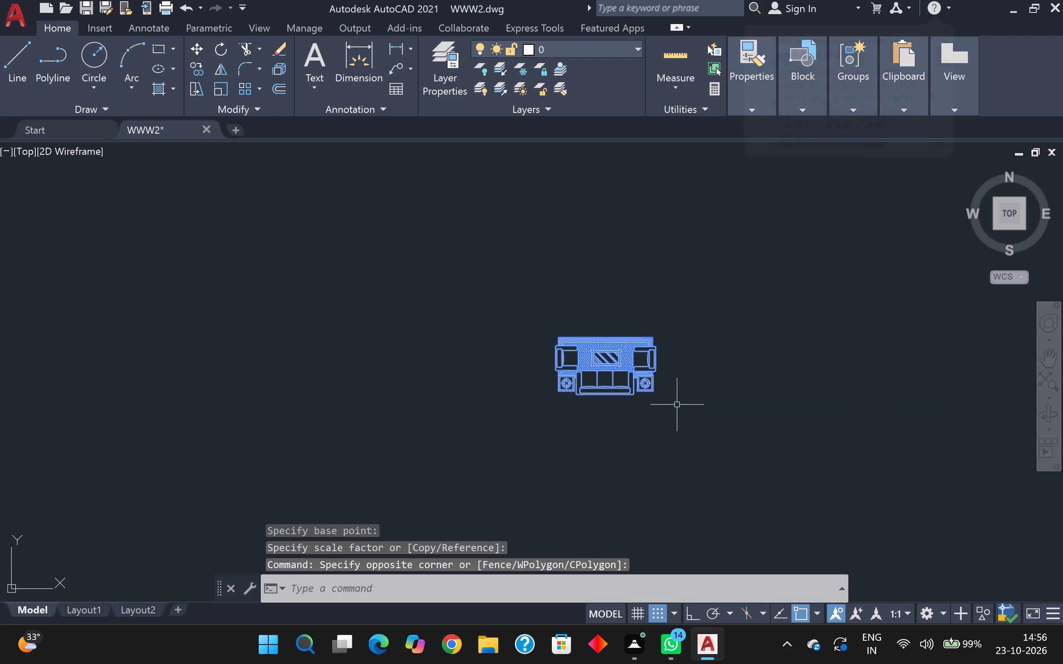
key("r")
key("o")
key("Return")
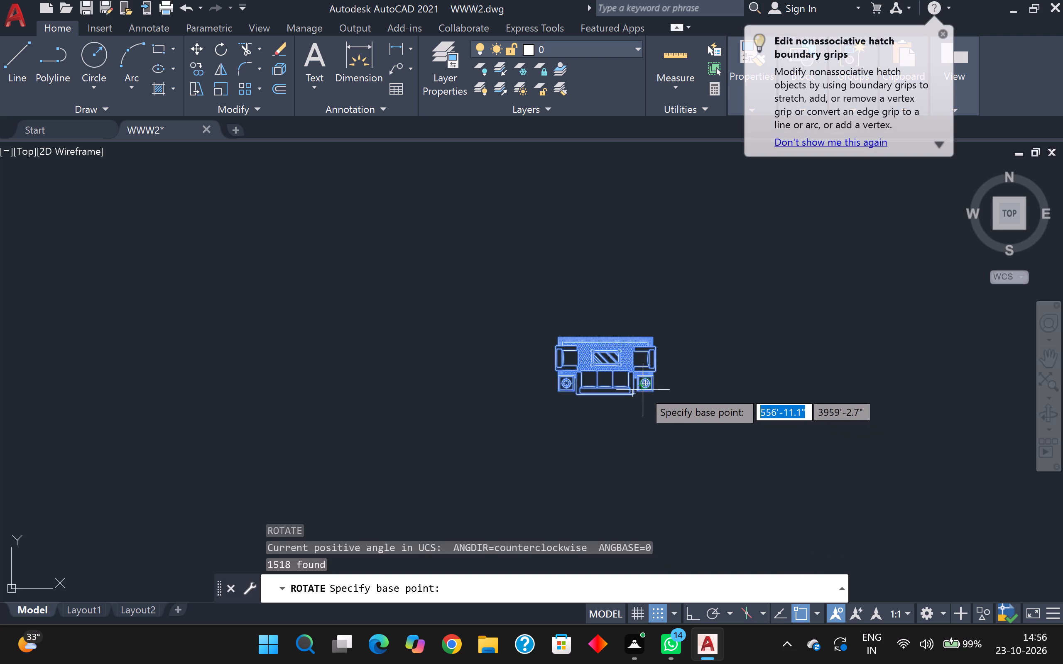
key("F8")
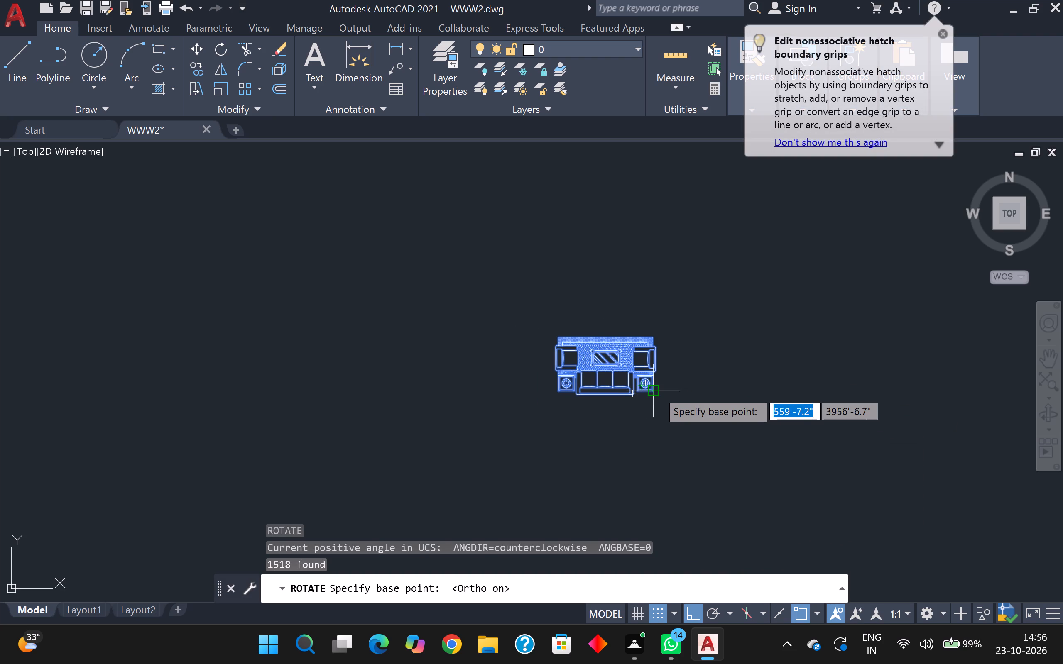
left_click(656, 389)
left_click(631, 307)
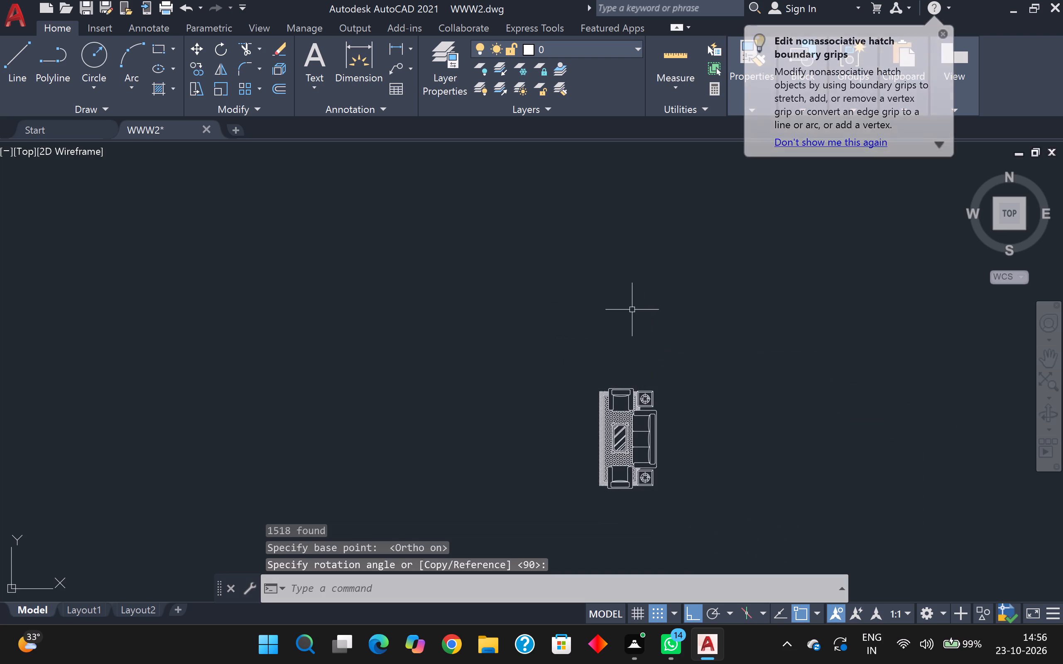
Move the rotated sofa set by its coffee table to the empty space just right of the floor plan, with Ortho off.
middle_click_drag(610, 360, 583, 275)
left_click_drag(528, 270, 537, 281)
left_click(676, 437)
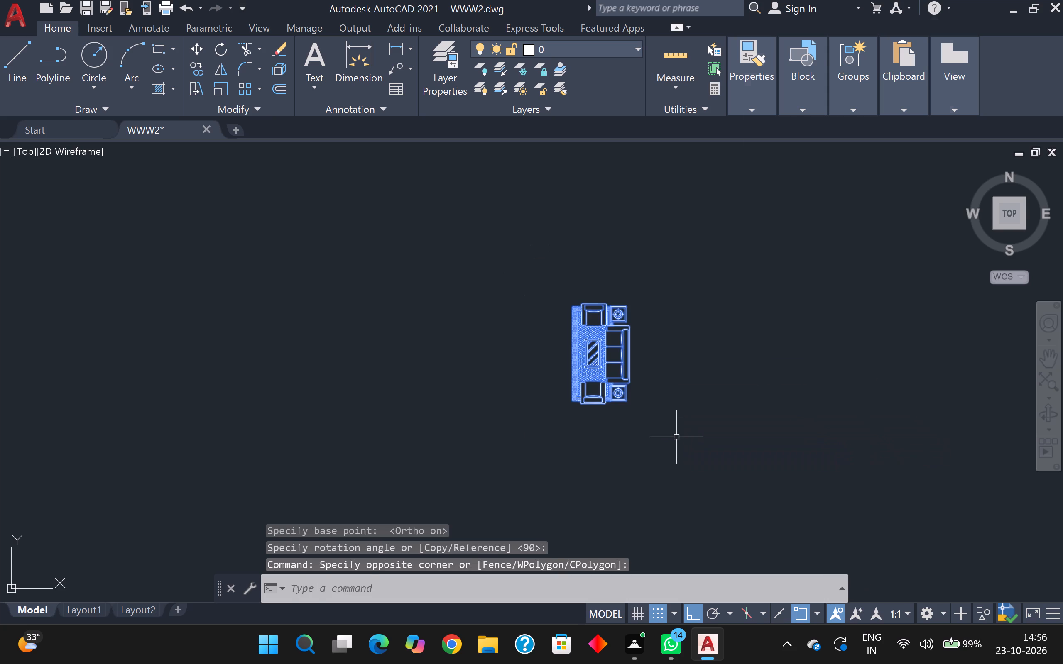
key("m")
key("Return")
left_click(593, 362)
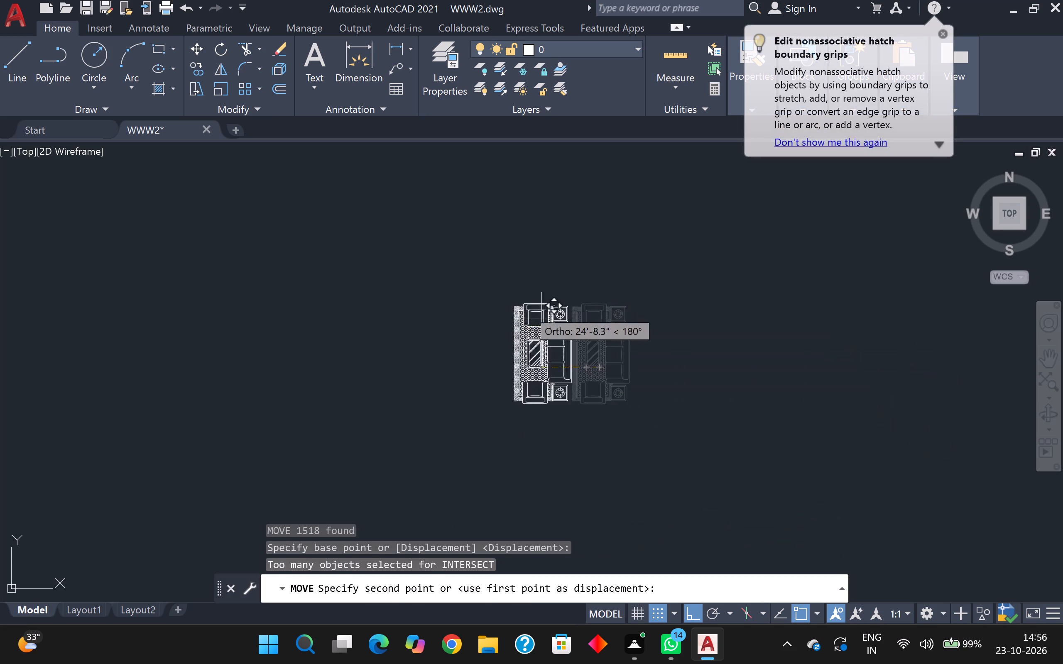
scroll(483, 290, "down", 5)
key("F8")
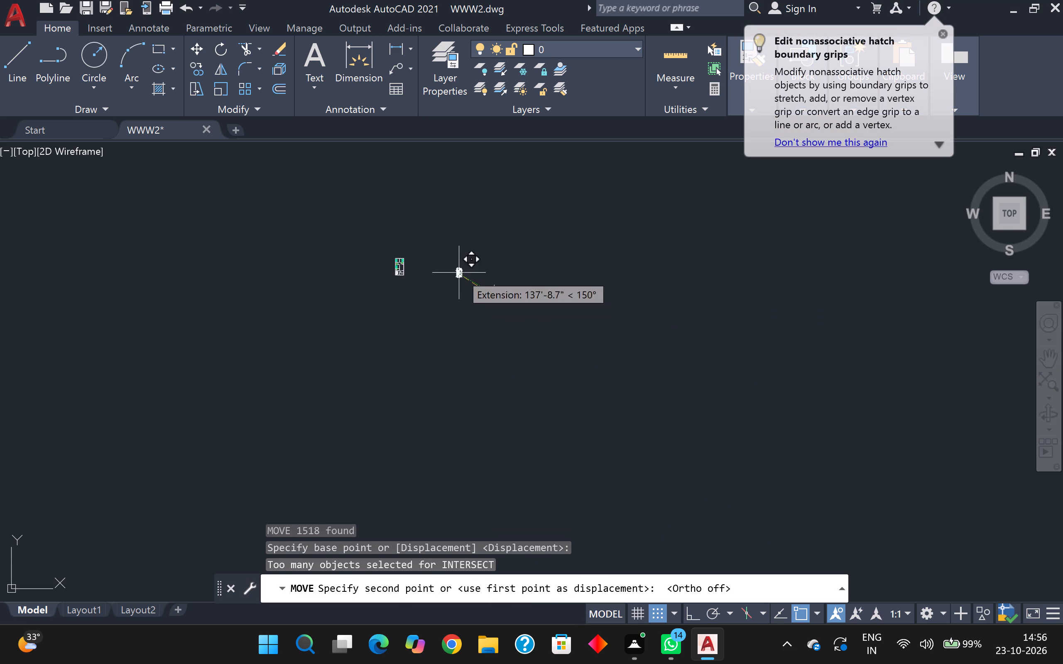
scroll(456, 273, "up", 4)
middle_click_drag(437, 278, 584, 356)
scroll(276, 304, "up", 2)
middle_click_drag(276, 304, 320, 329)
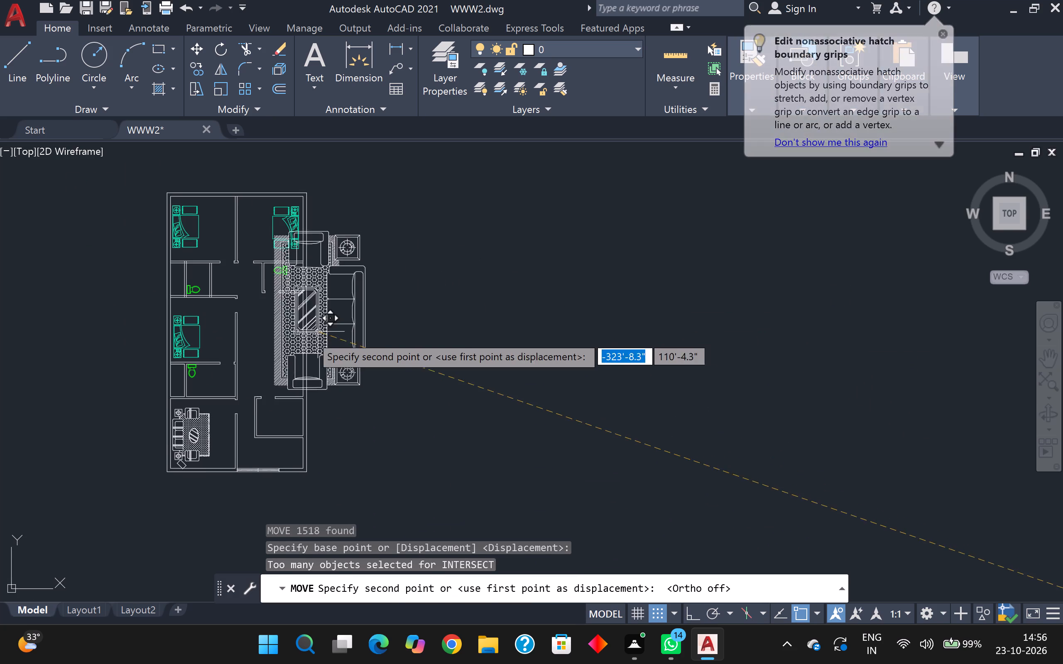
scroll(271, 351, "up", 2)
scroll(270, 352, "down", 3)
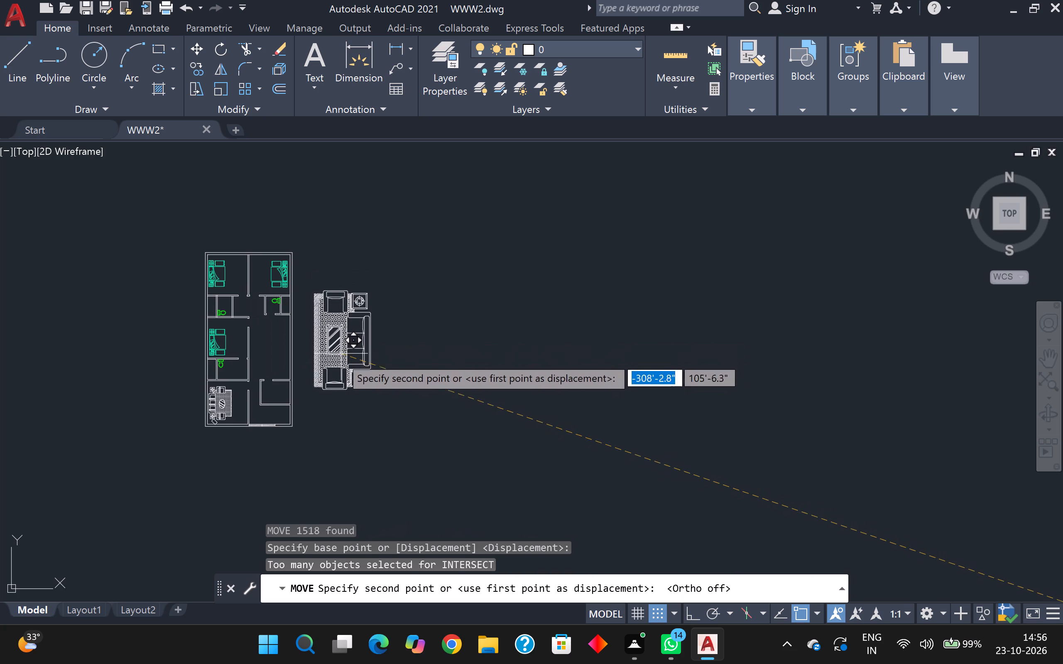
left_click(338, 358)
key("Escape")
key("Escape")
Scale the sofa set by reference from the side tables' outer-corner span to about 15'-5", picked vertically in the right middle room, based at the lower side table's outer corner.
scroll(315, 311, "up", 2)
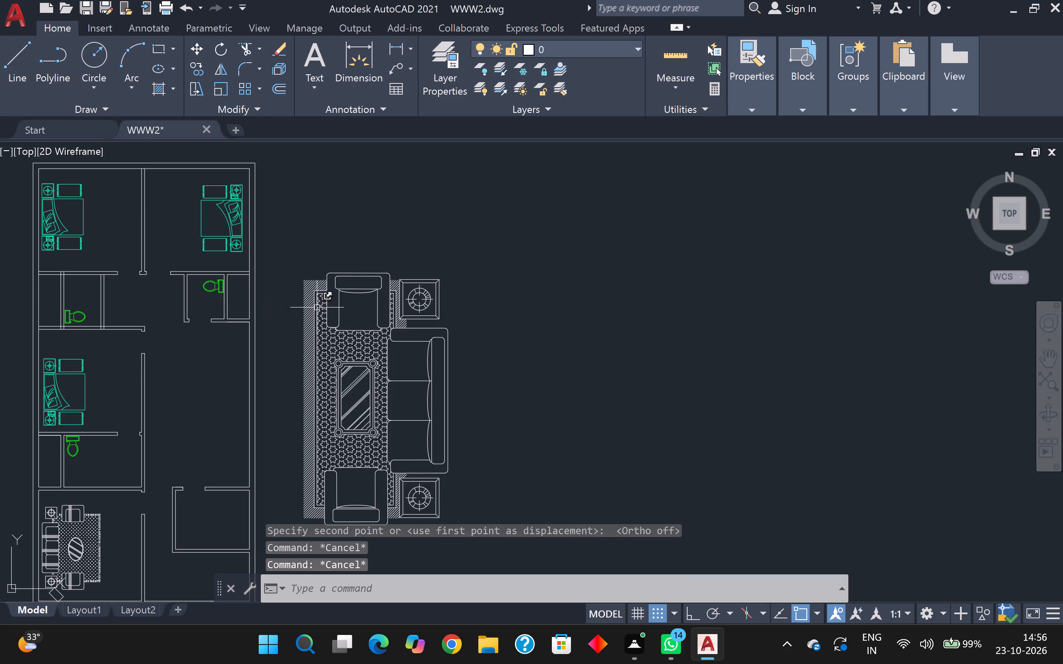
left_click(285, 250)
scroll(449, 424, "down", 1)
middle_click_drag(450, 425, 446, 407)
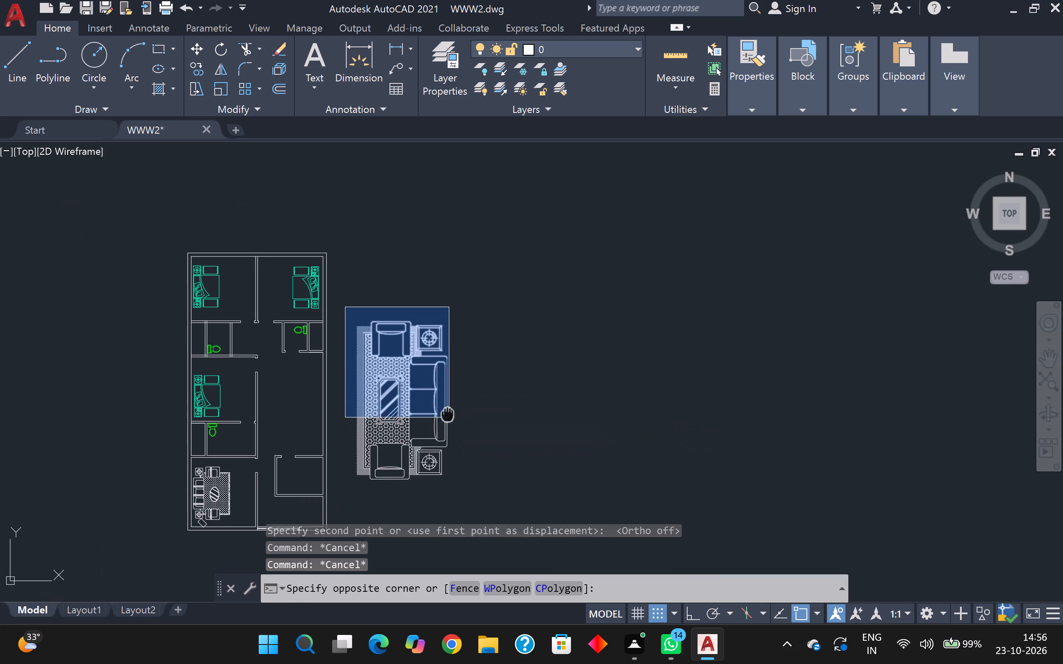
middle_click_drag(446, 407, 445, 398)
left_click(483, 475)
type("sc")
key("Return")
scroll(445, 457, "up", 1)
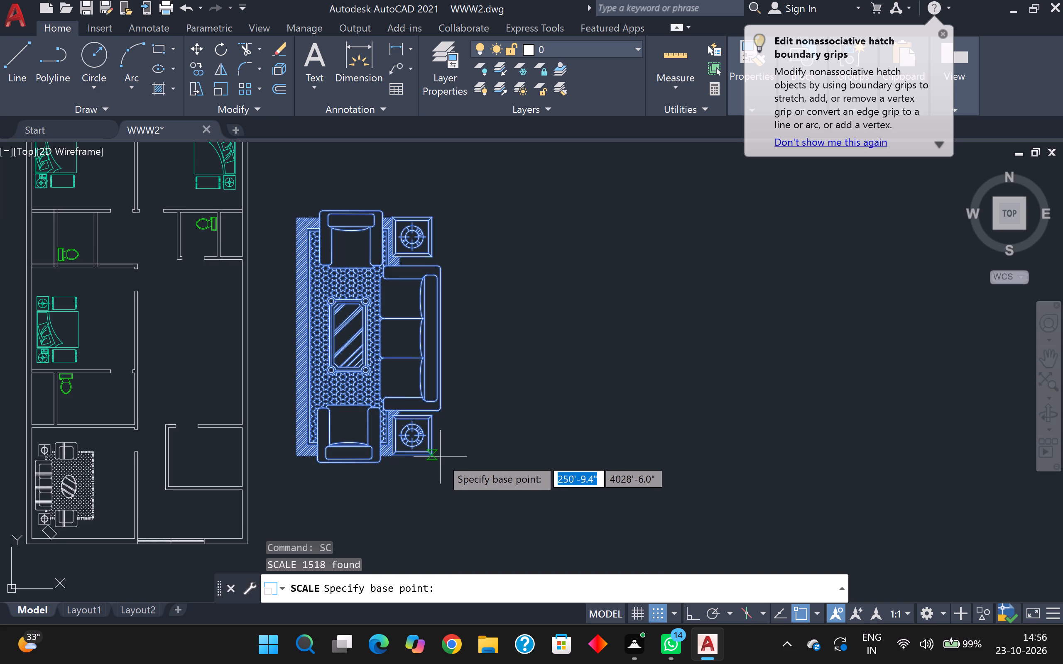
left_click(436, 457)
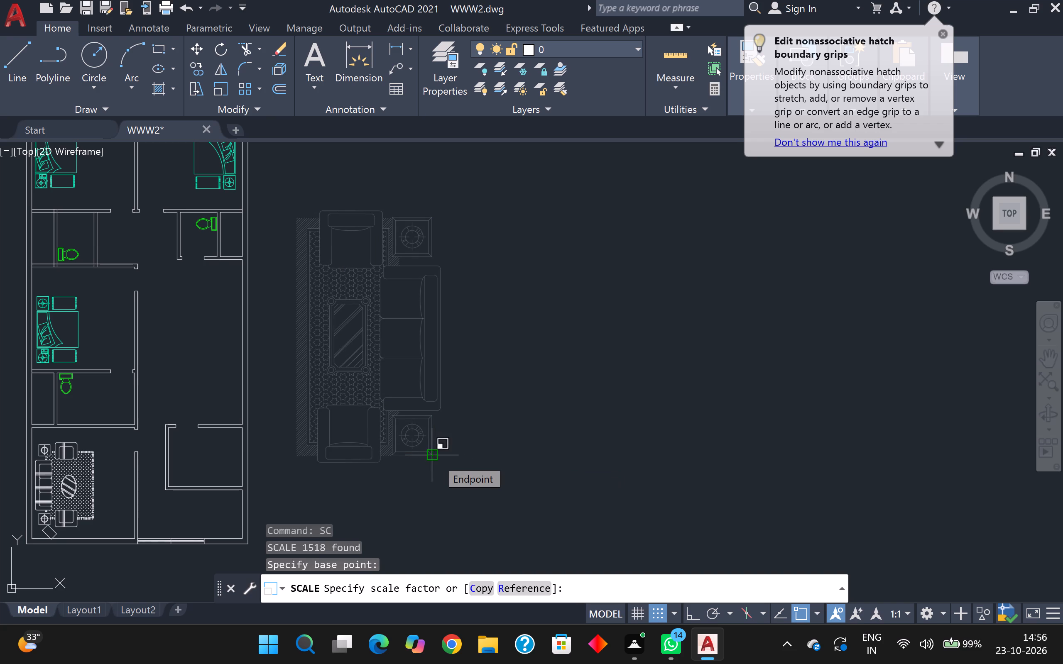
key("r")
key("Return")
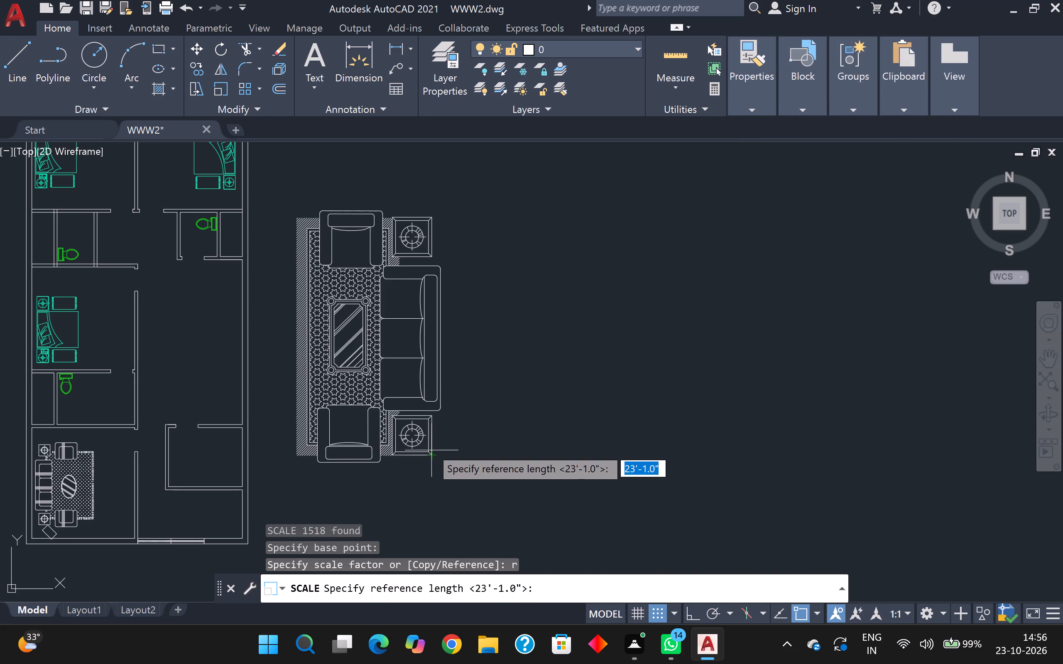
scroll(453, 278, "up", 1)
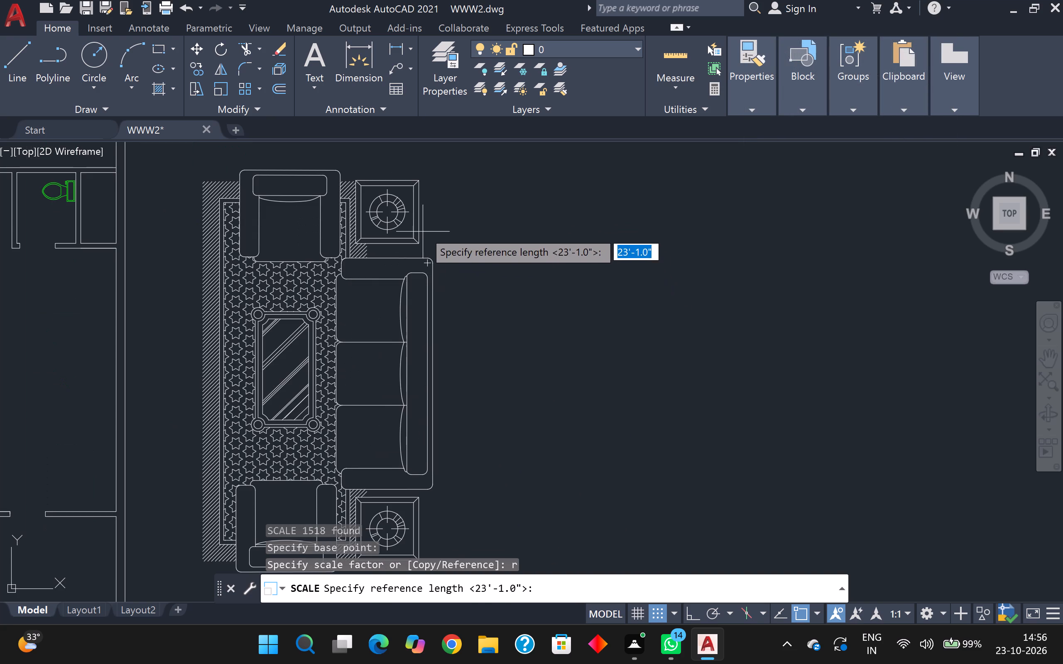
scroll(407, 163, "up", 3)
scroll(407, 160, "down", 3)
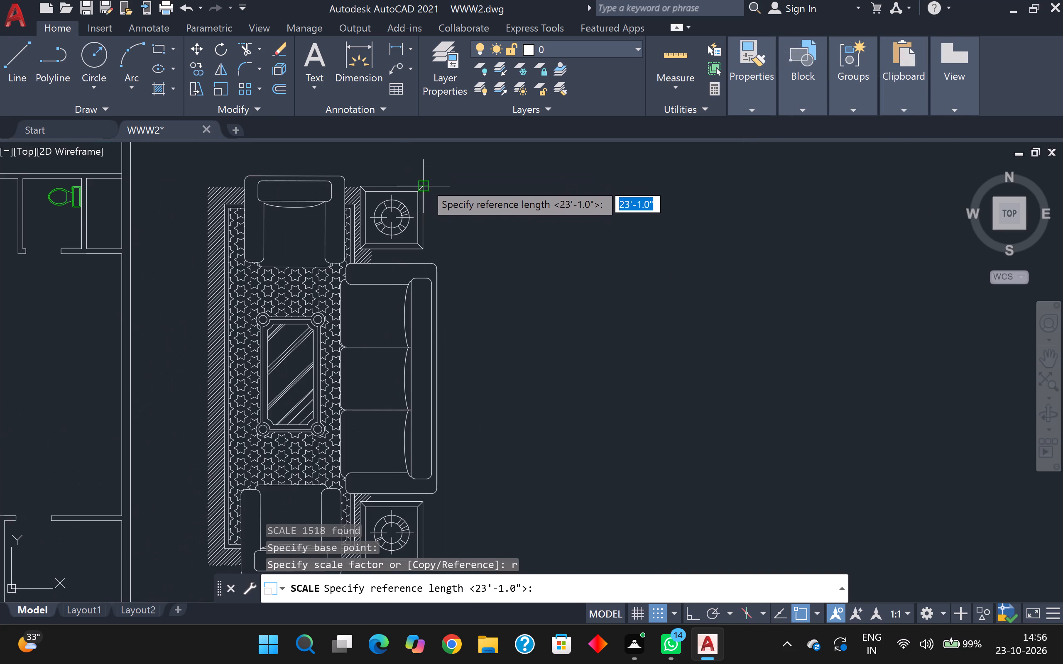
left_click(424, 182)
middle_click_drag(424, 182, 424, 138)
middle_click_drag(461, 444, 411, 256)
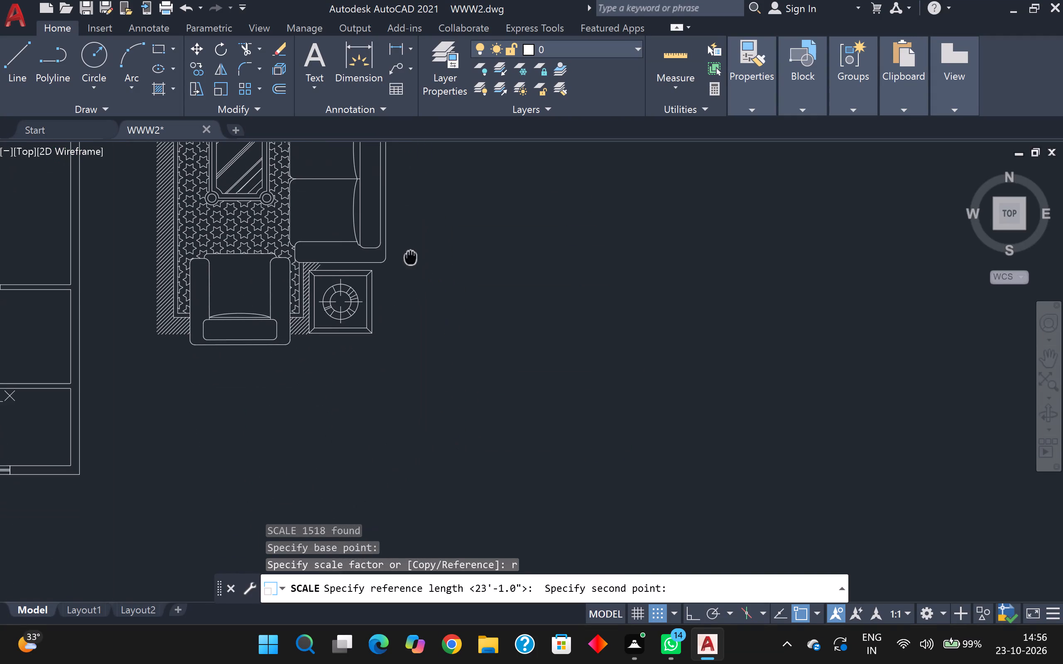
middle_click_drag(411, 256, 411, 255)
left_click(377, 332)
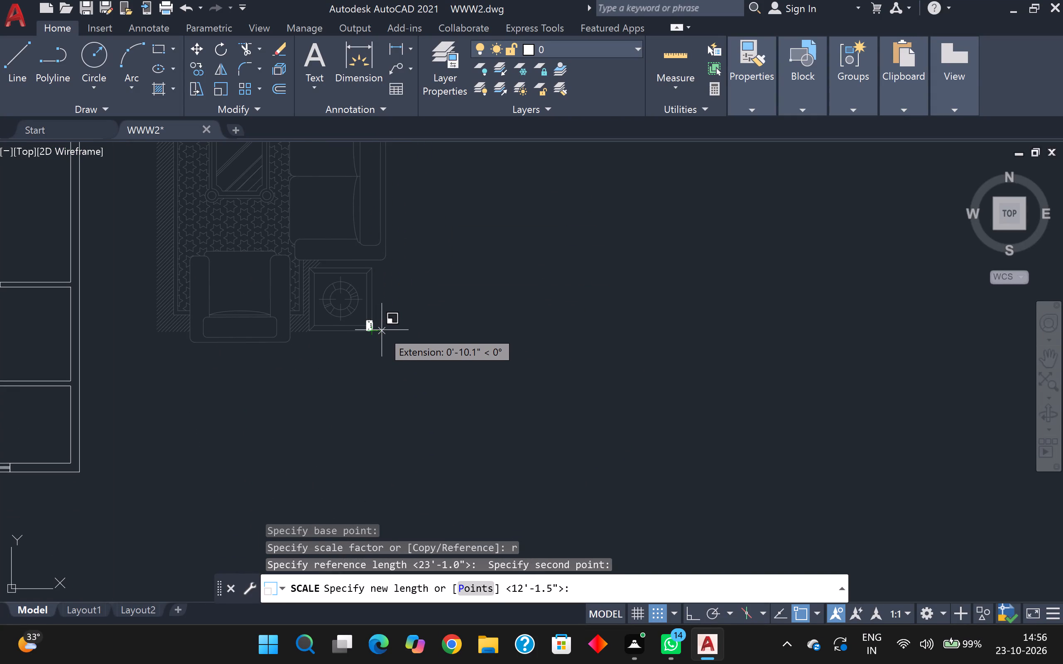
key("p")
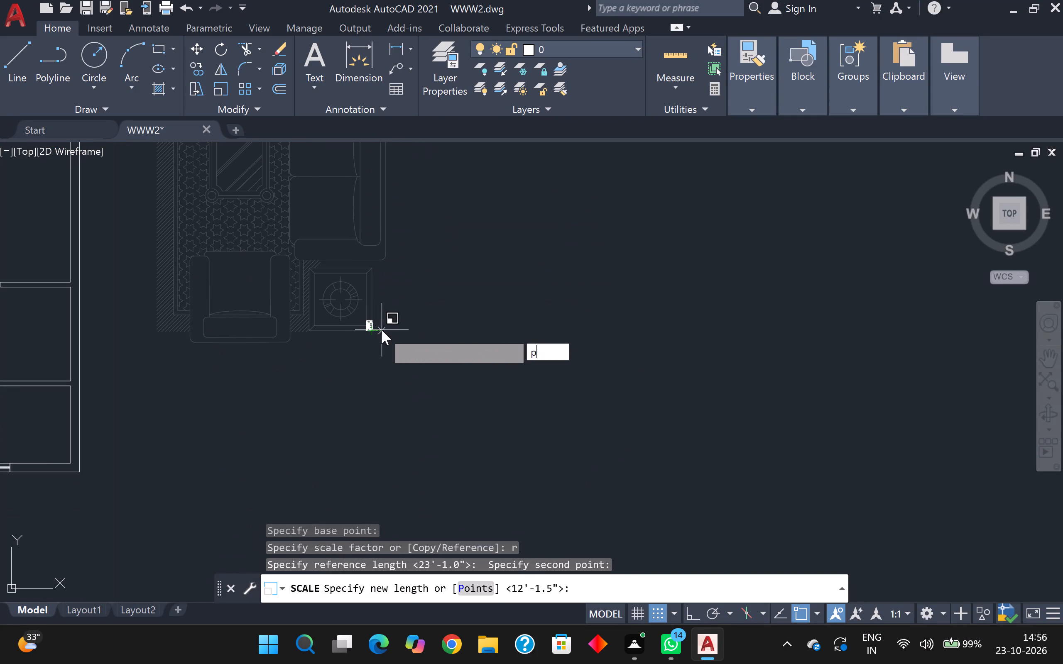
key("Return")
scroll(383, 330, "down", 2)
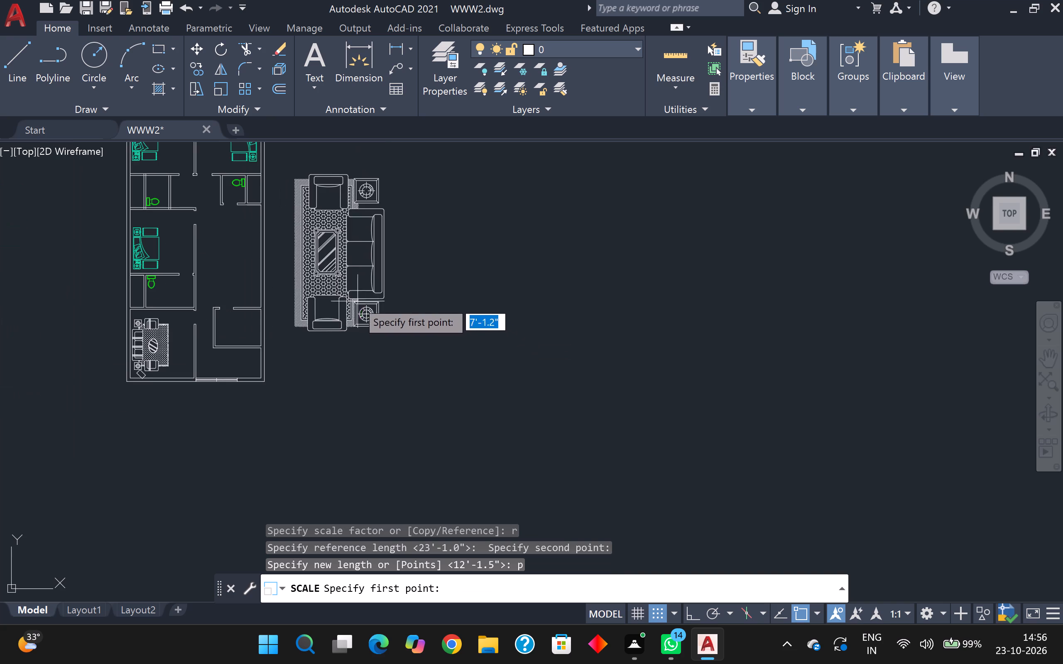
scroll(243, 239, "up", 1)
middle_click_drag(242, 227, 222, 256)
scroll(220, 251, "up", 1)
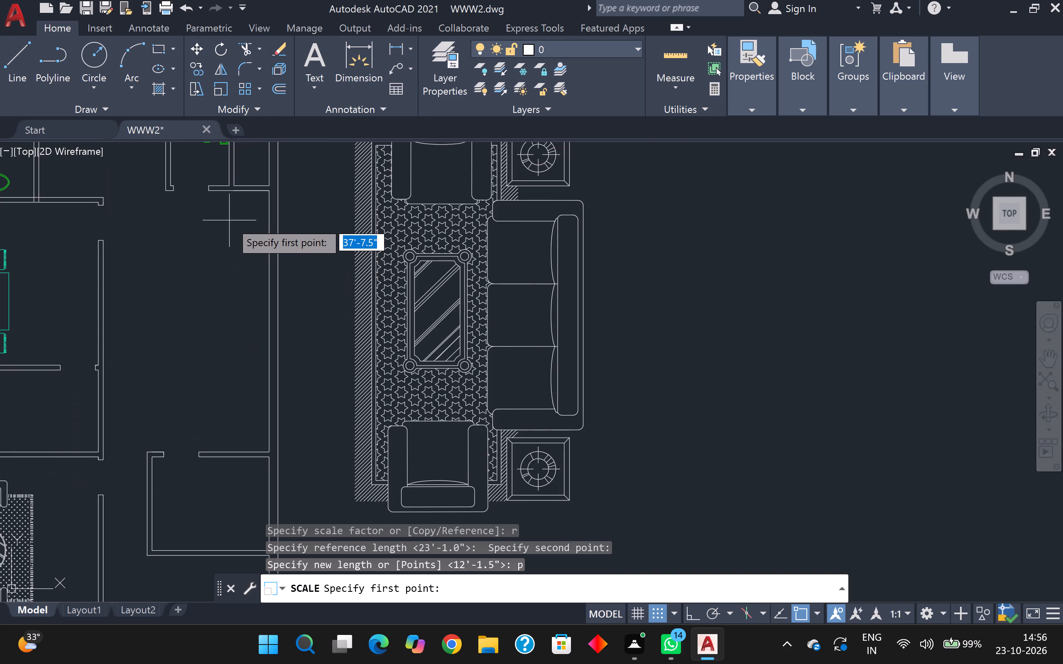
scroll(235, 215, "up", 1)
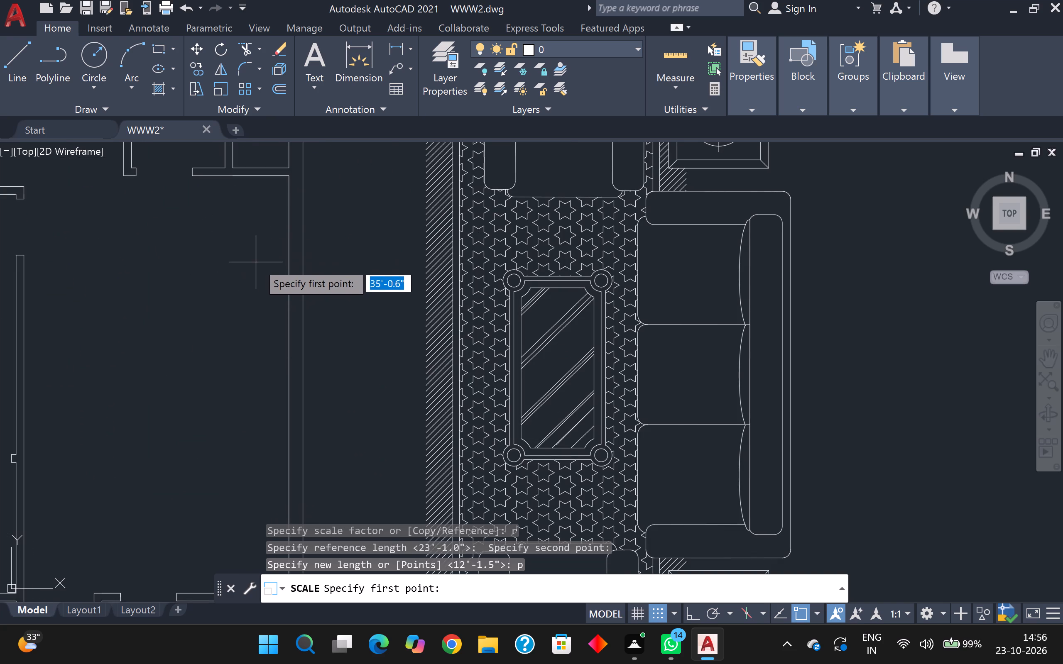
middle_click_drag(252, 257, 244, 192)
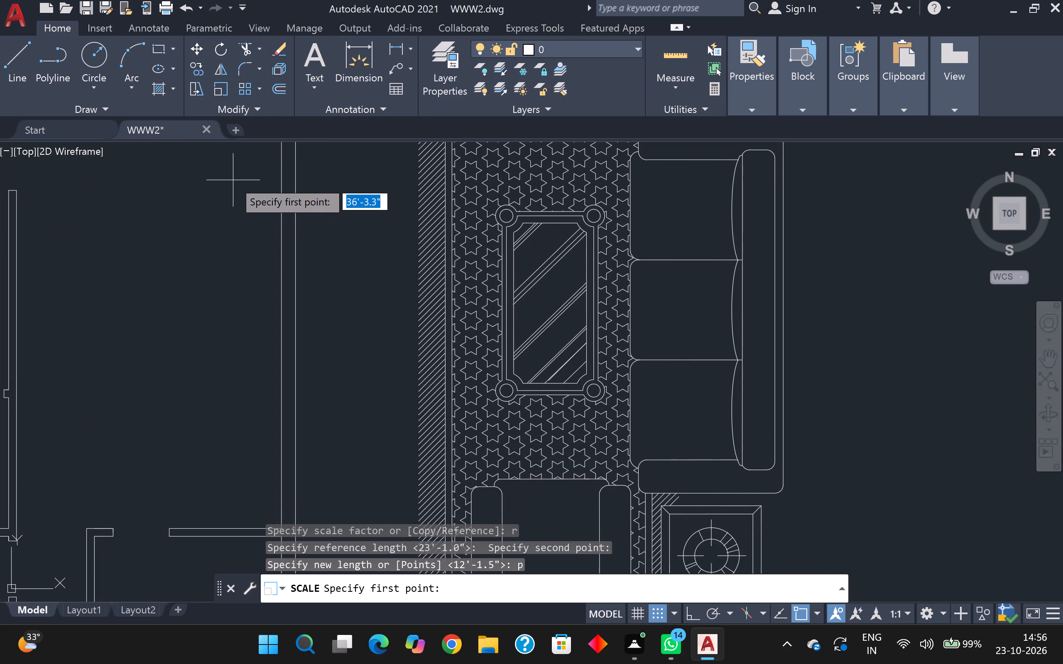
left_click(228, 193)
middle_click_drag(229, 342, 243, 229)
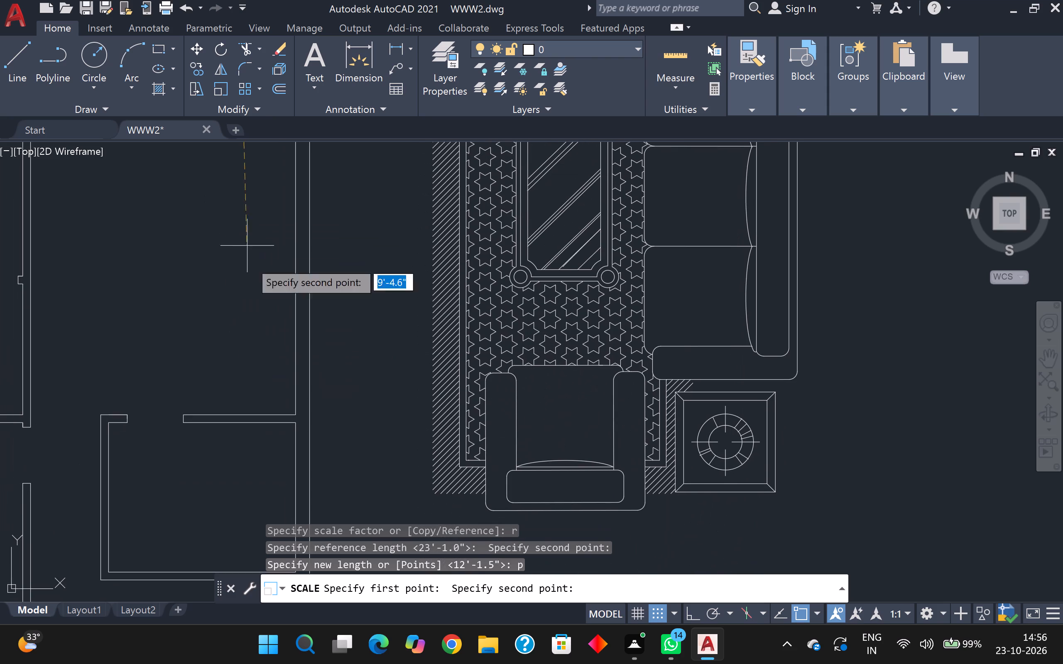
left_click(241, 368)
Move the resized sofa set into the right middle room, between the toilet and small lower room, with the sofa's back near the right outer wall.
scroll(707, 297, "down", 1)
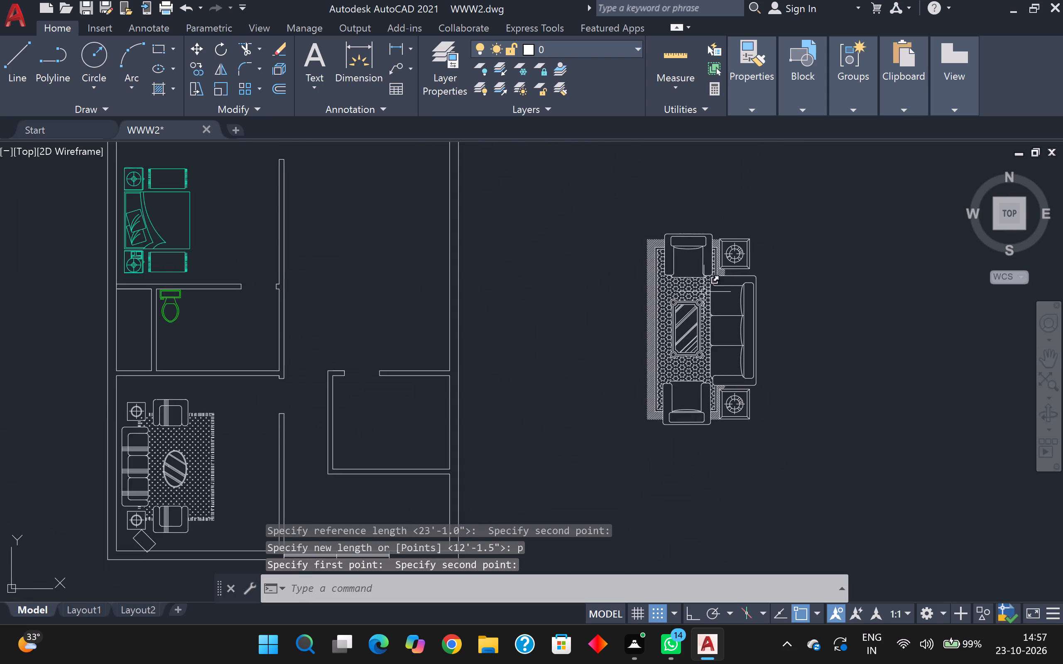
scroll(698, 234, "down", 2)
left_click(680, 221)
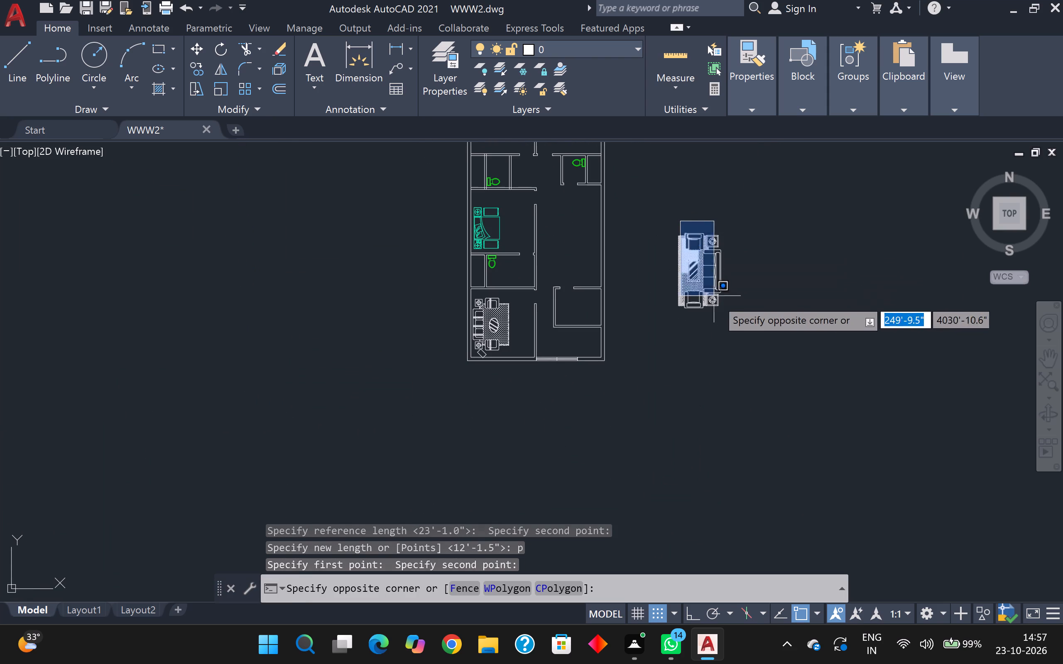
left_click_drag(666, 222, 670, 219)
left_click(669, 210)
left_click(743, 315)
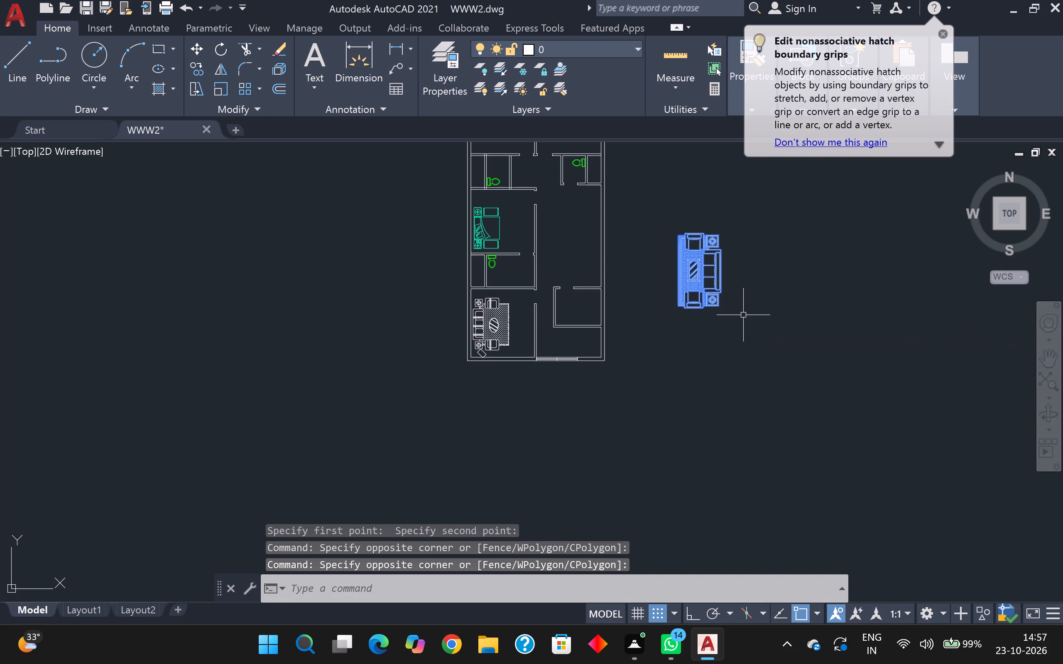
key("m")
key("Return")
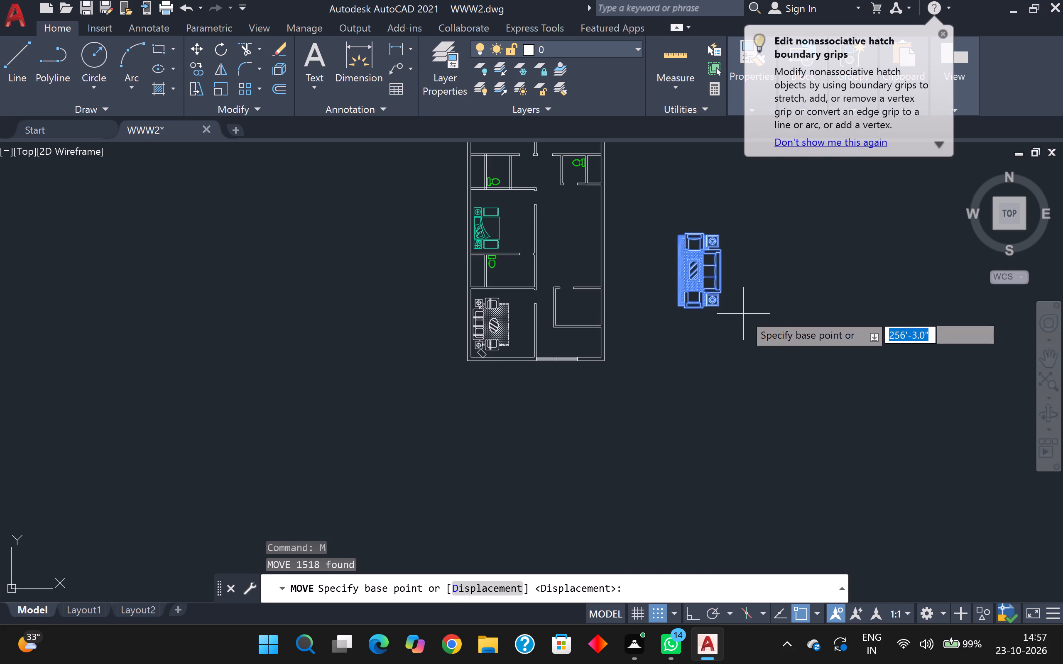
left_click(716, 258)
scroll(583, 257, "up", 1)
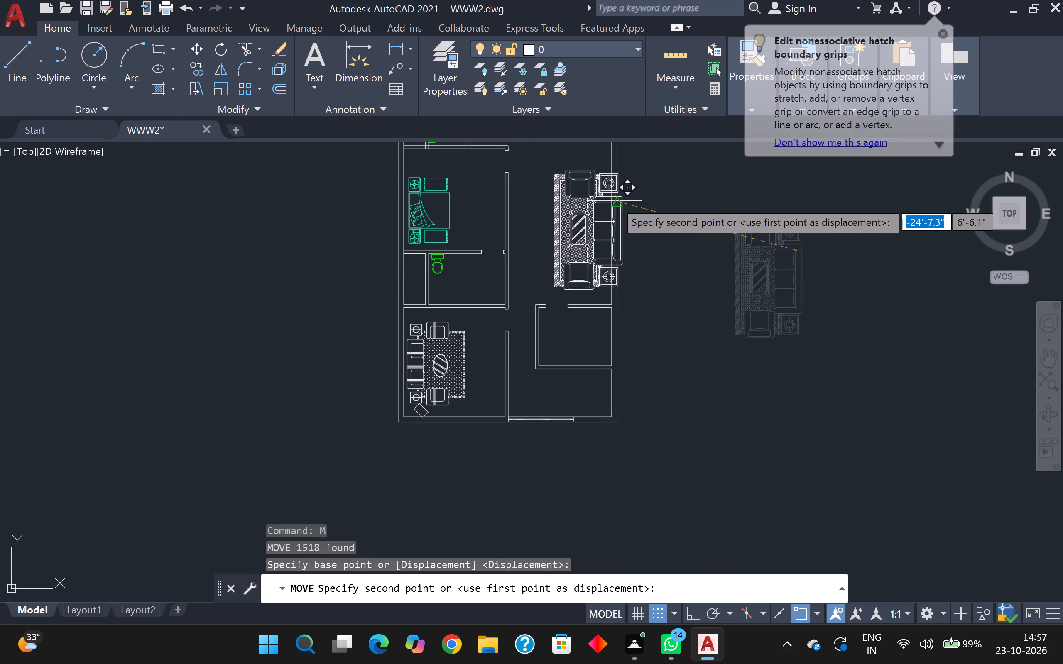
scroll(613, 200, "up", 2)
scroll(605, 195, "down", 2)
middle_click_drag(604, 195, 495, 323)
scroll(545, 190, "down", 1)
scroll(490, 325, "up", 1)
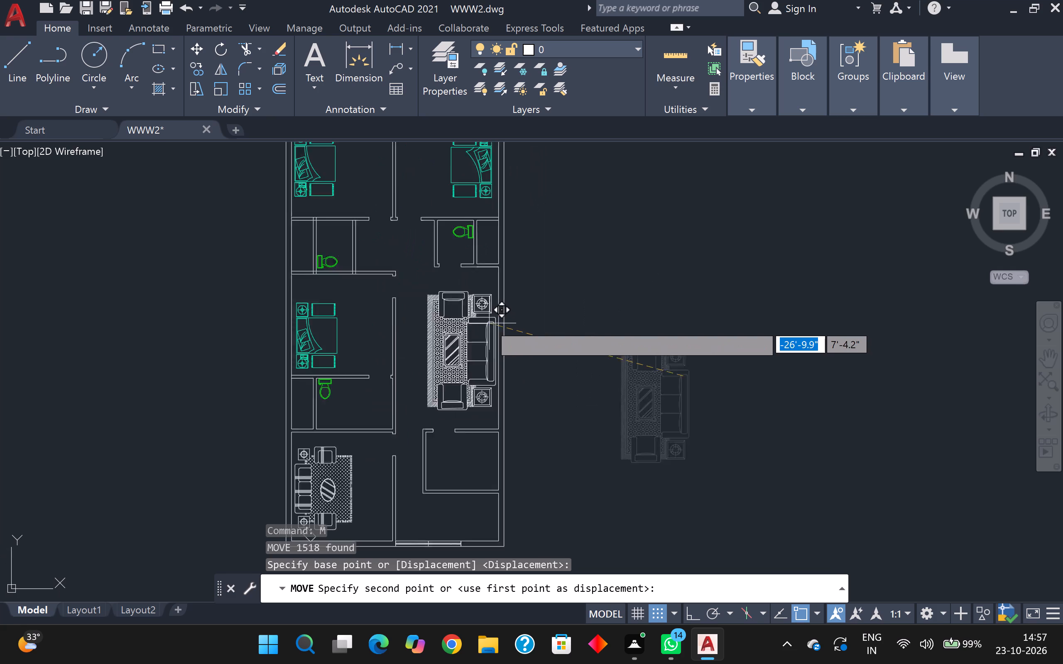
scroll(487, 322, "up", 1)
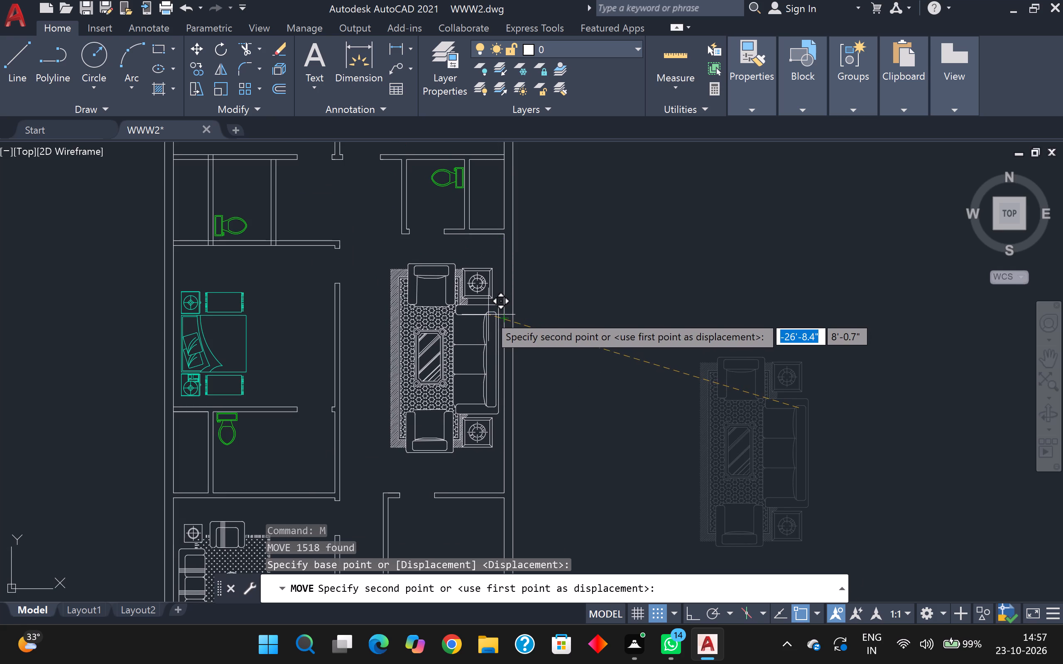
left_click(487, 315)
scroll(488, 313, "down", 3)
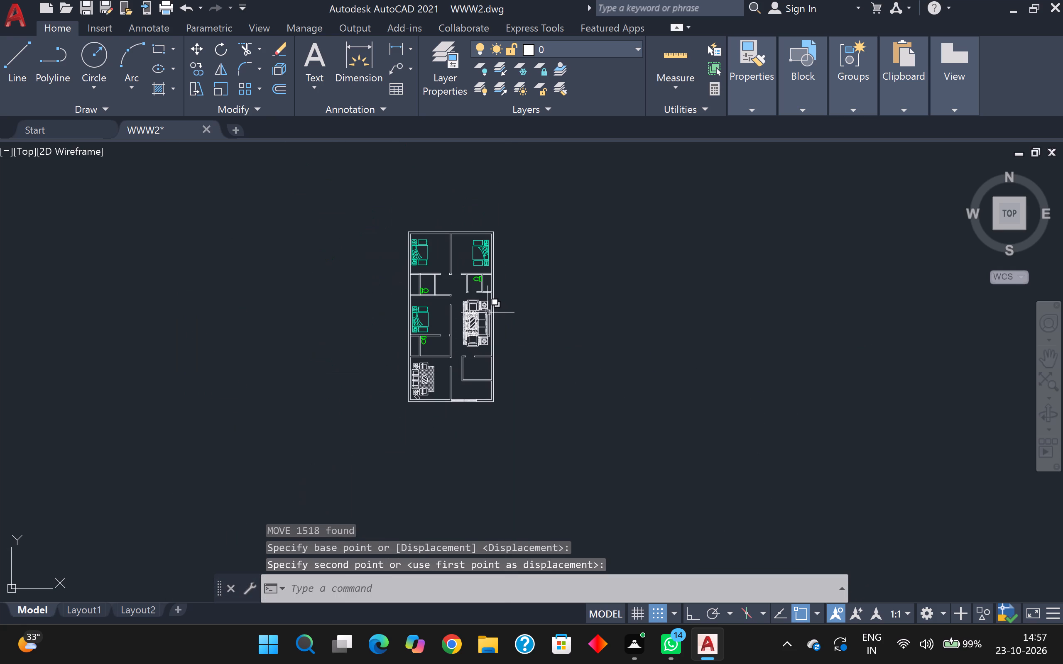
scroll(501, 335, "up", 2)
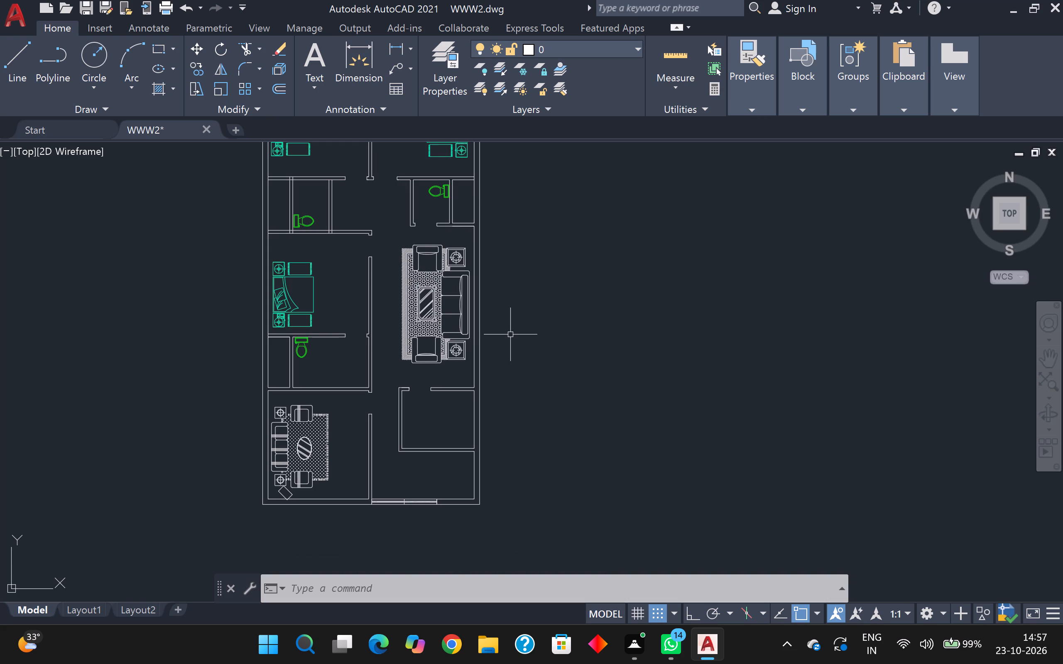
scroll(509, 329, "down", 1)
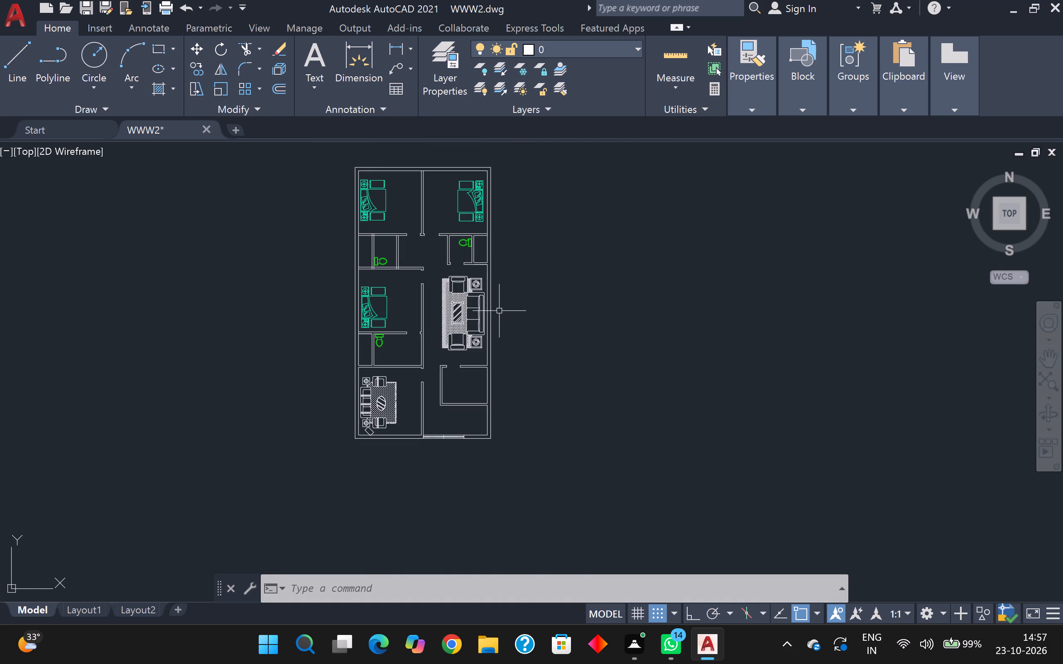
Change the rug hatch colour of the sofa set in the lower-left room to 209,156,199.
scroll(466, 296, "up", 1)
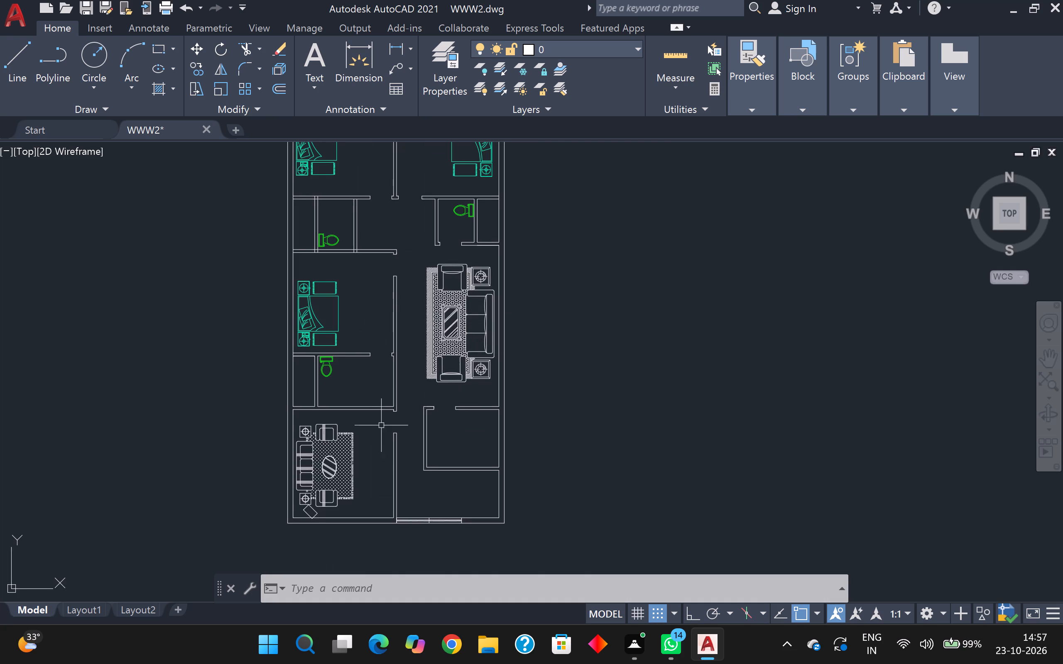
middle_click_drag(380, 430, 460, 346)
scroll(441, 354, "up", 1)
scroll(441, 354, "down", 3)
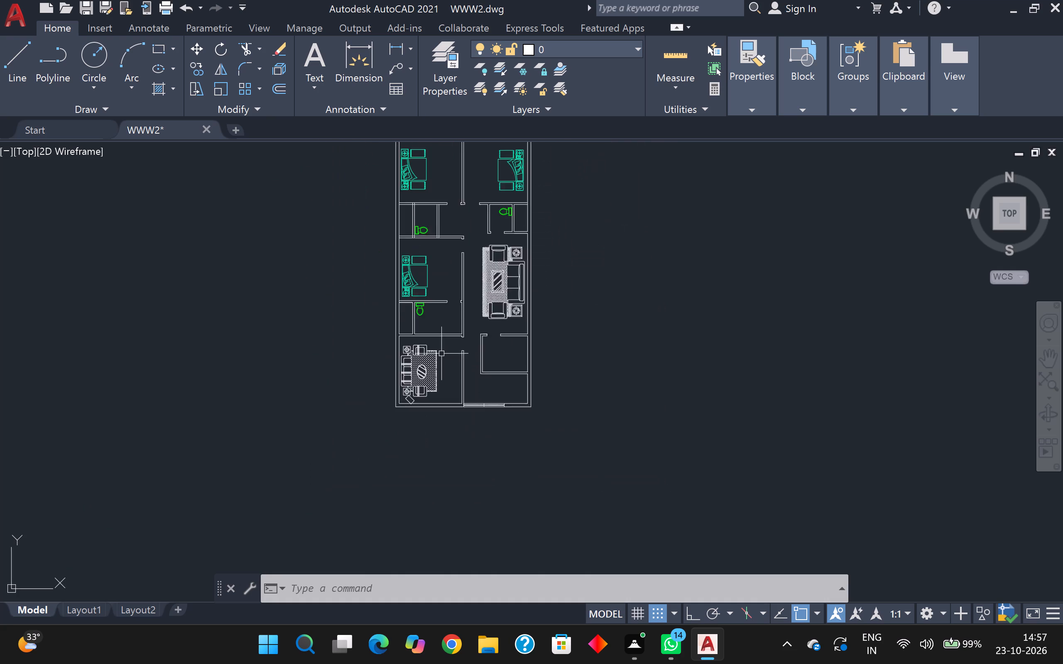
scroll(434, 359, "up", 5)
scroll(418, 344, "down", 3)
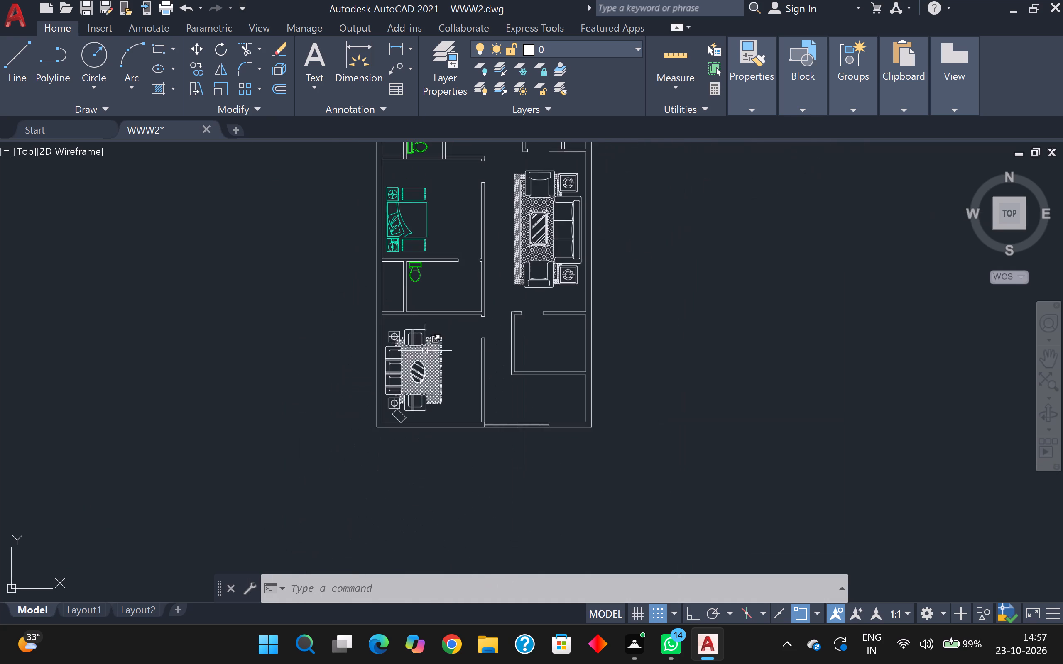
scroll(425, 351, "up", 3)
left_click(438, 347)
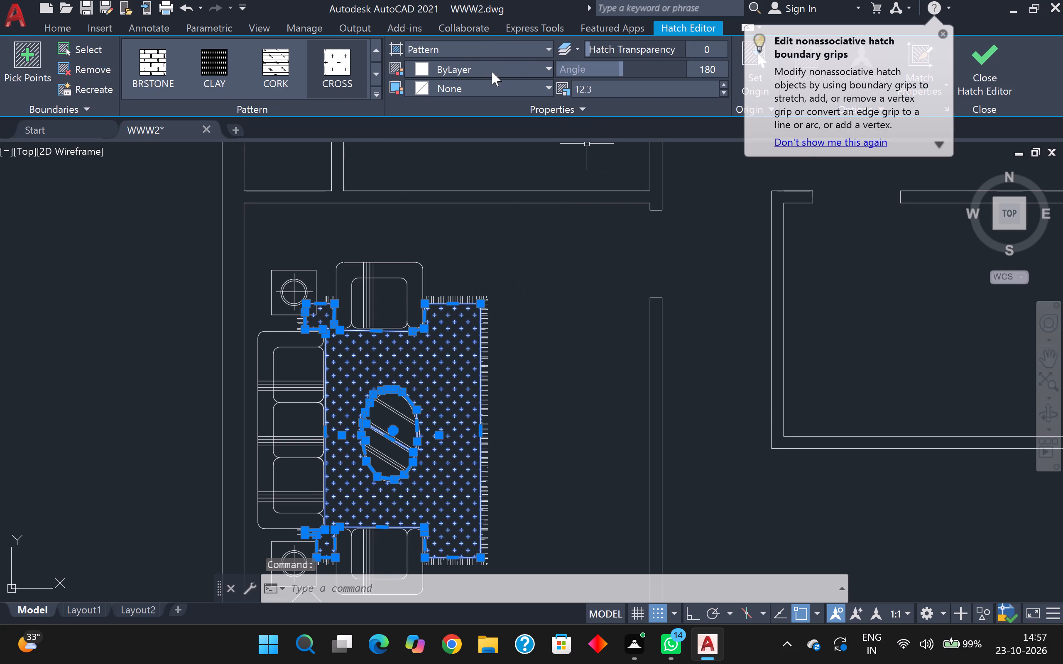
left_click(524, 65)
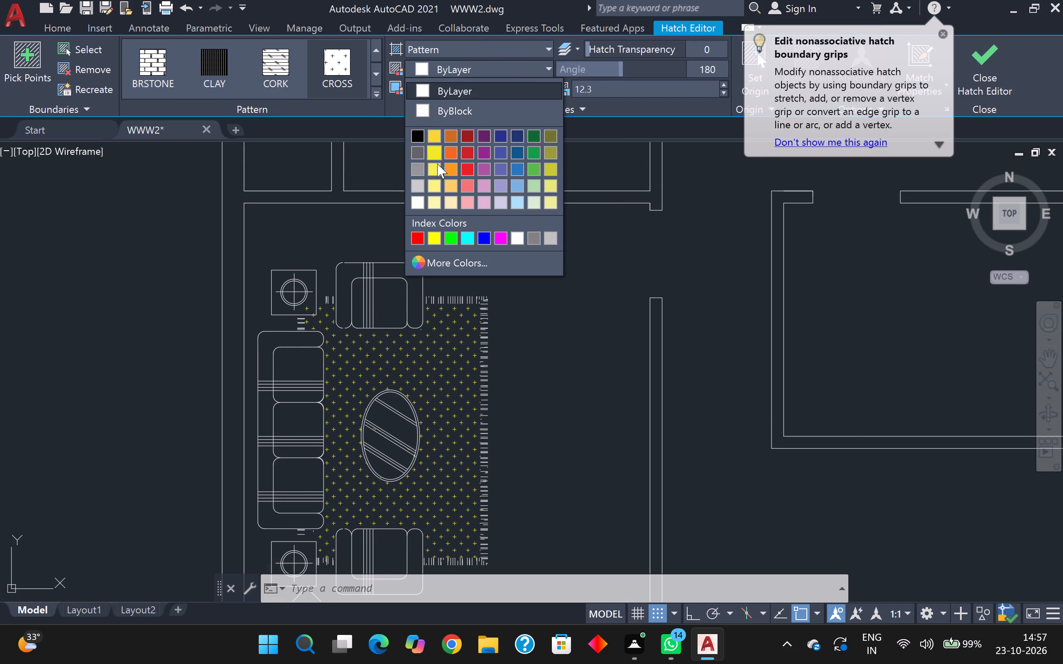
left_click(488, 190)
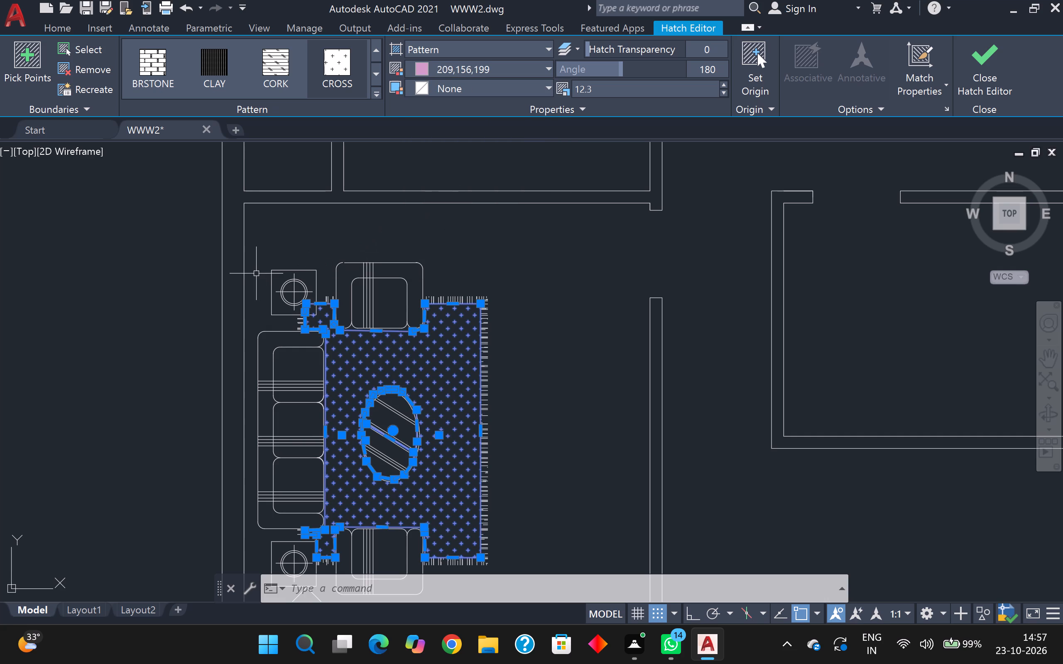
key("Escape")
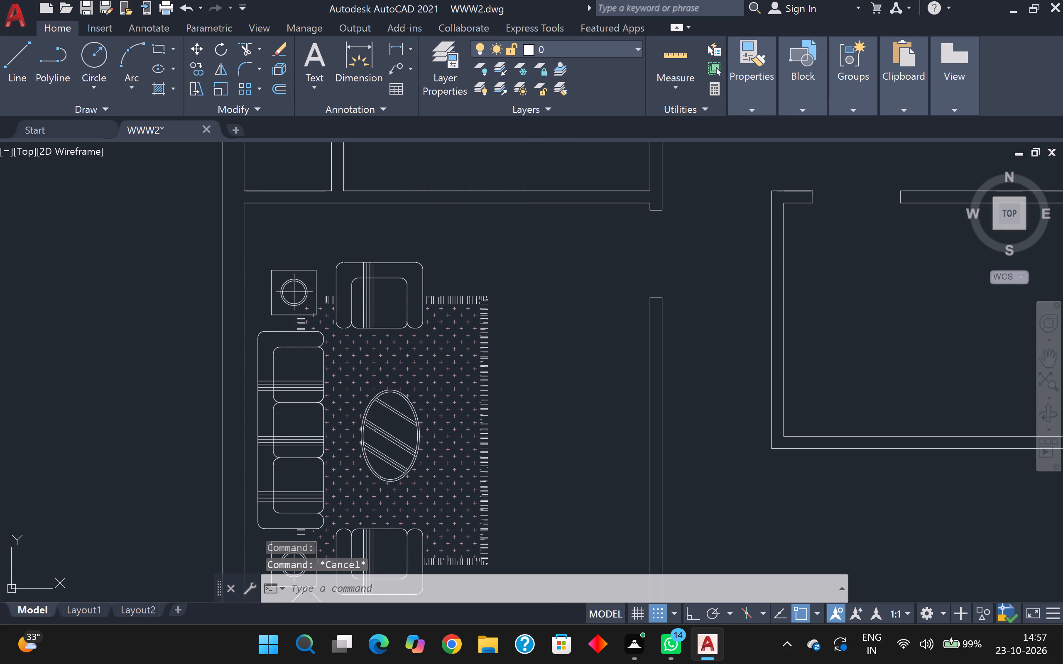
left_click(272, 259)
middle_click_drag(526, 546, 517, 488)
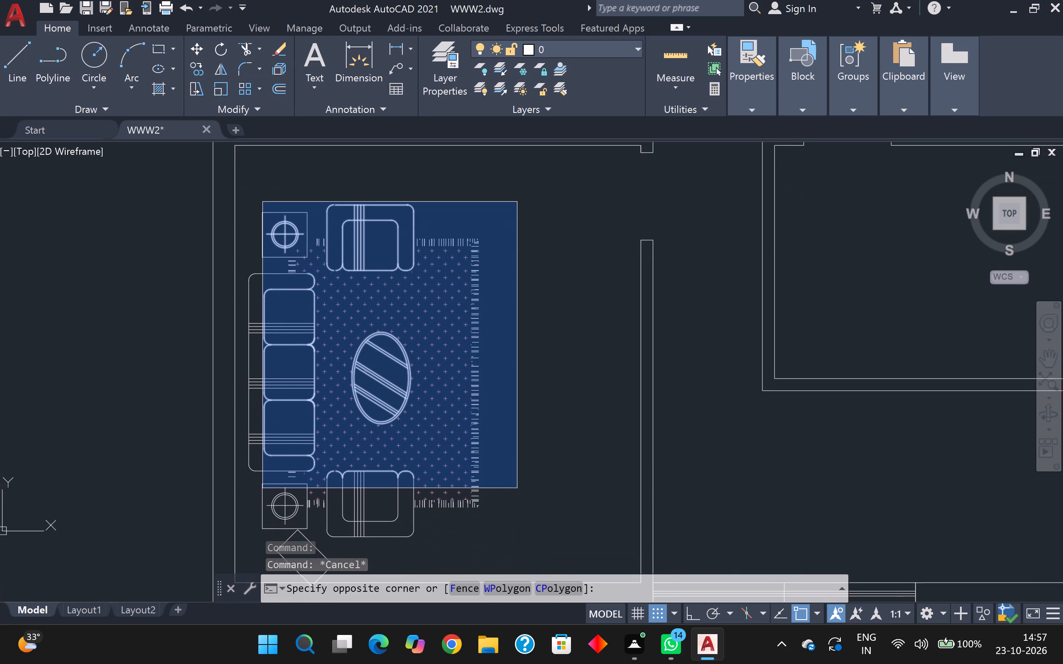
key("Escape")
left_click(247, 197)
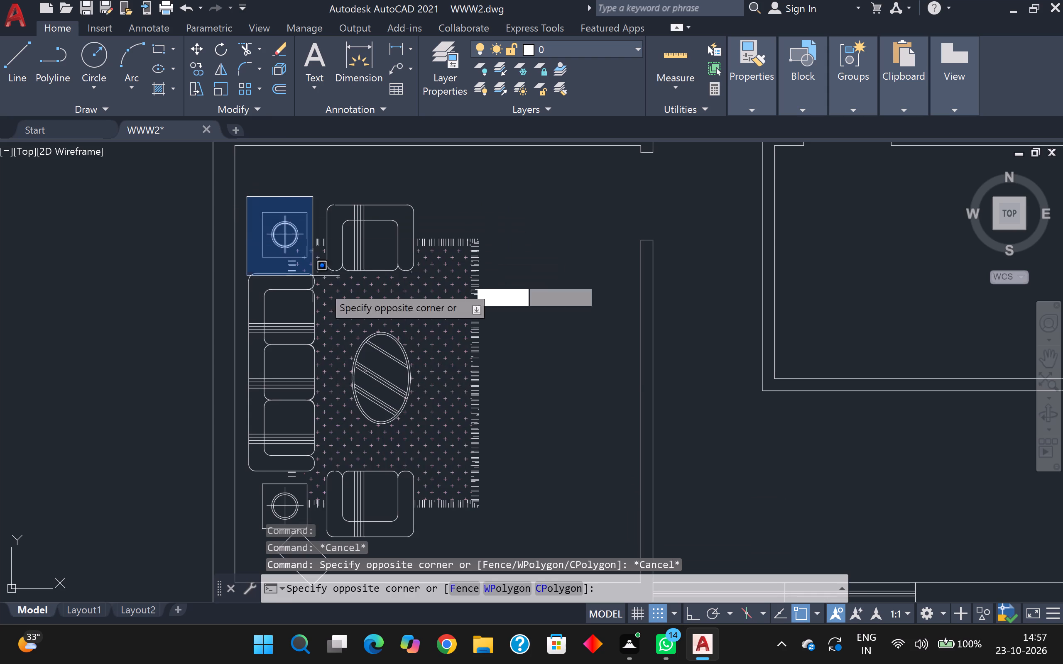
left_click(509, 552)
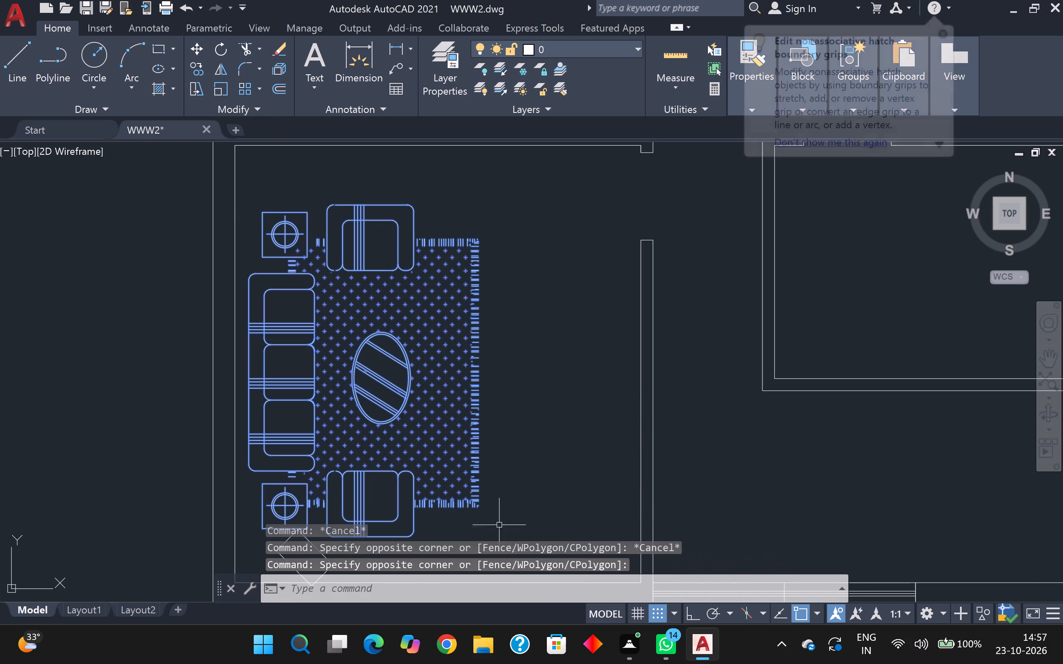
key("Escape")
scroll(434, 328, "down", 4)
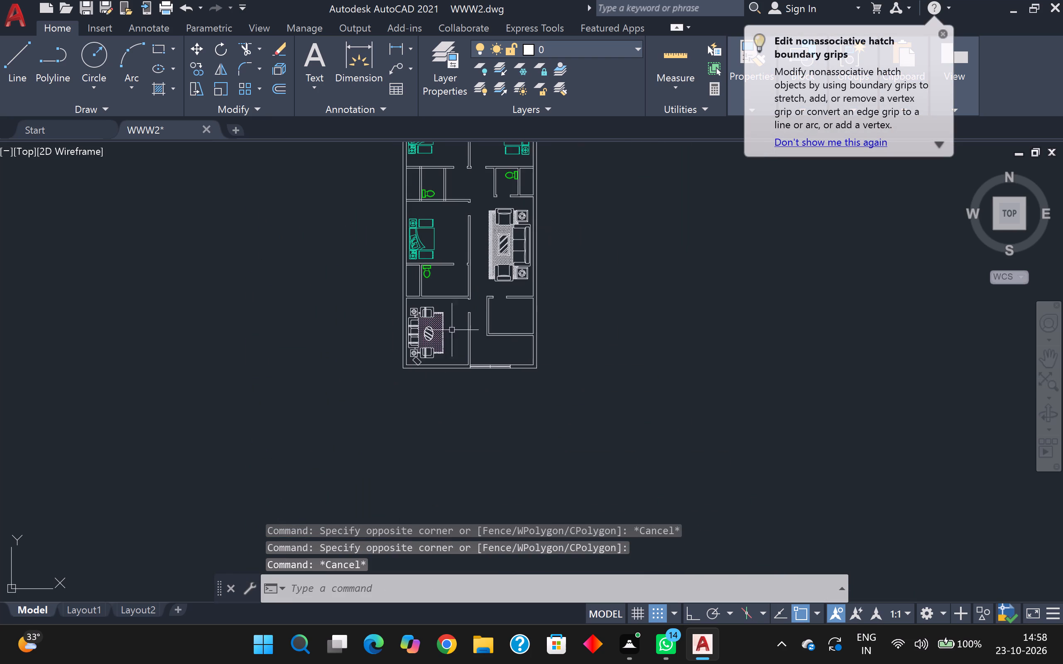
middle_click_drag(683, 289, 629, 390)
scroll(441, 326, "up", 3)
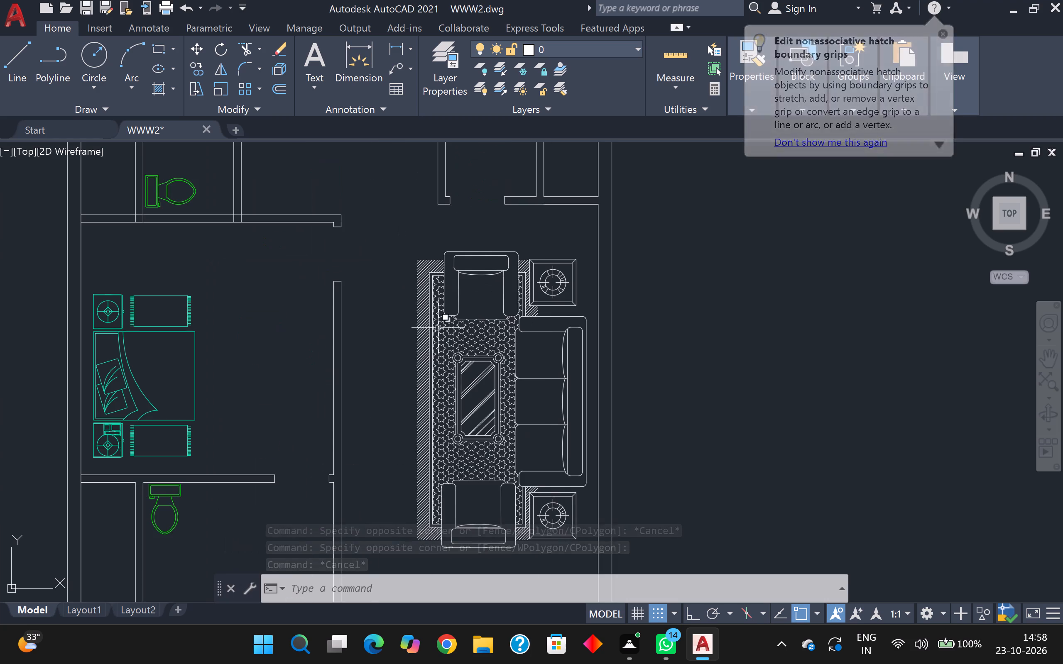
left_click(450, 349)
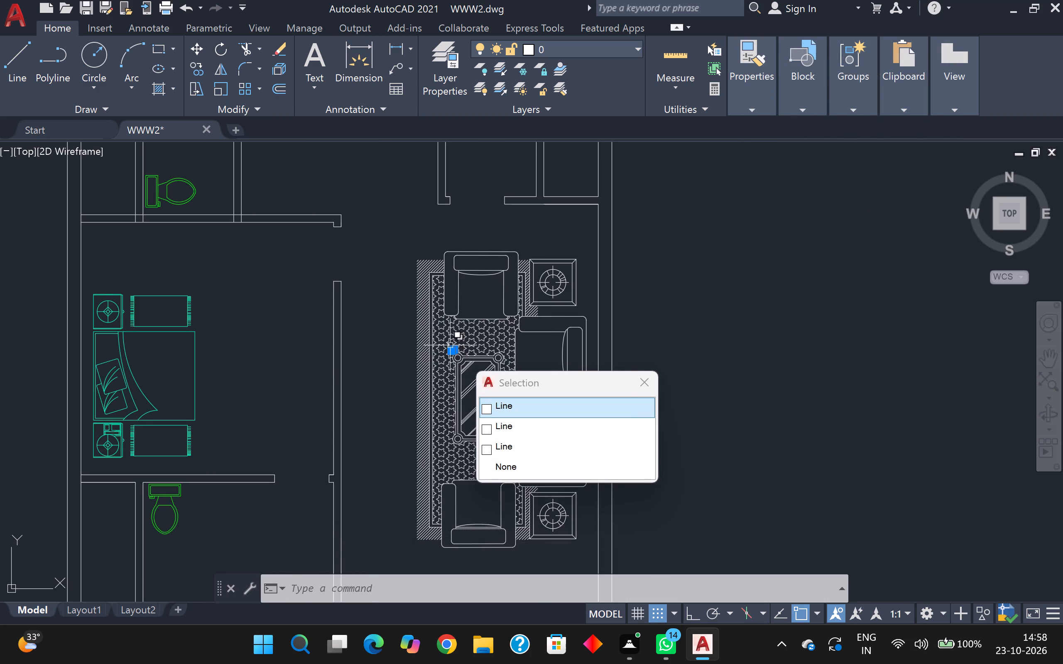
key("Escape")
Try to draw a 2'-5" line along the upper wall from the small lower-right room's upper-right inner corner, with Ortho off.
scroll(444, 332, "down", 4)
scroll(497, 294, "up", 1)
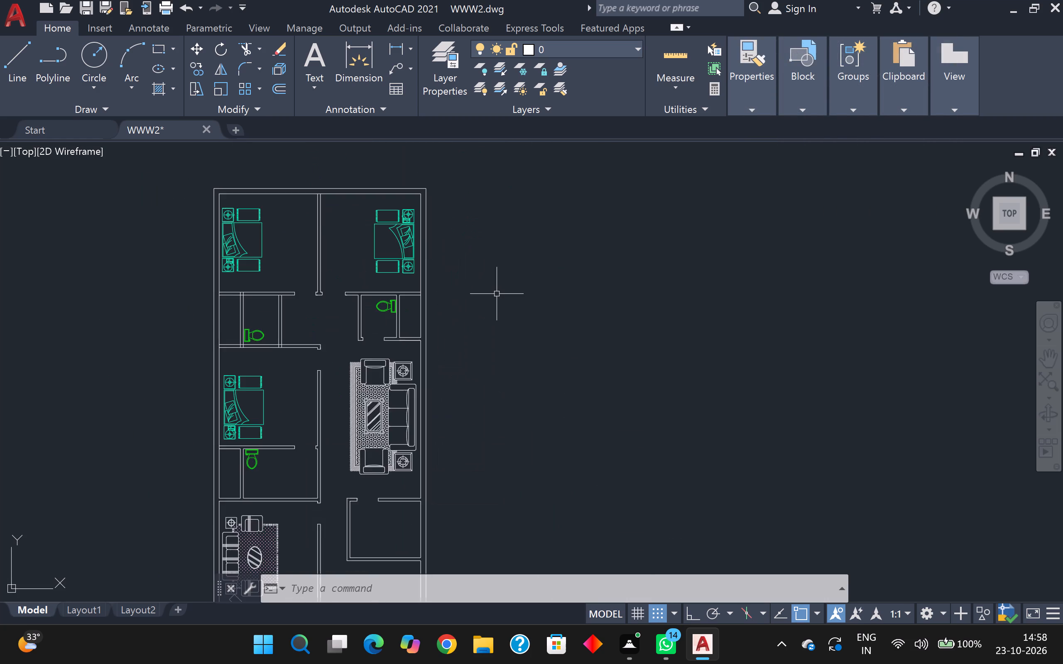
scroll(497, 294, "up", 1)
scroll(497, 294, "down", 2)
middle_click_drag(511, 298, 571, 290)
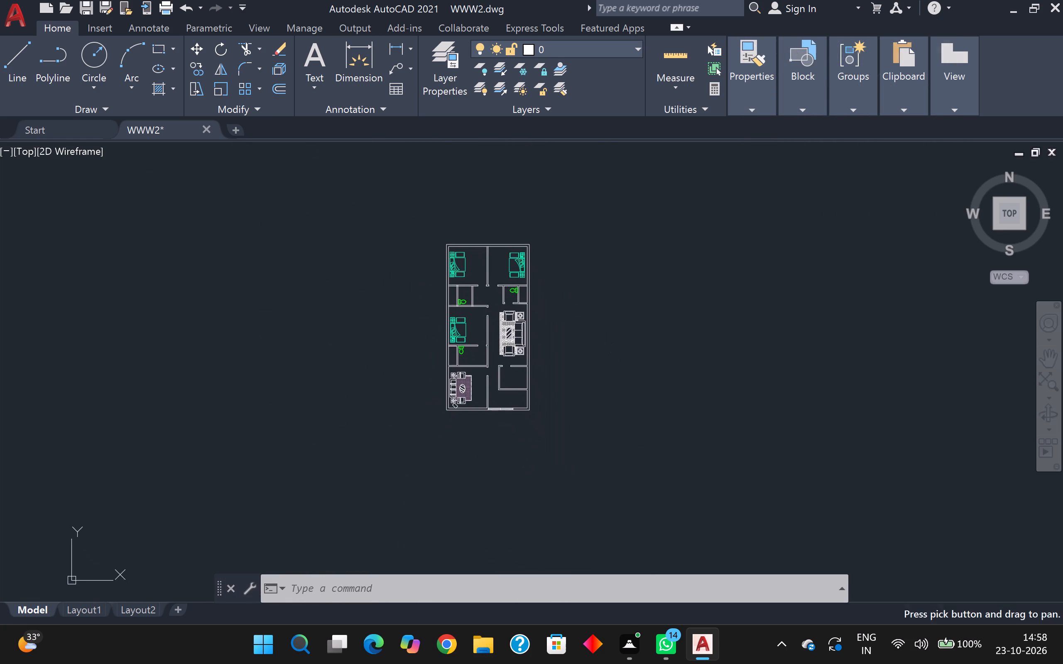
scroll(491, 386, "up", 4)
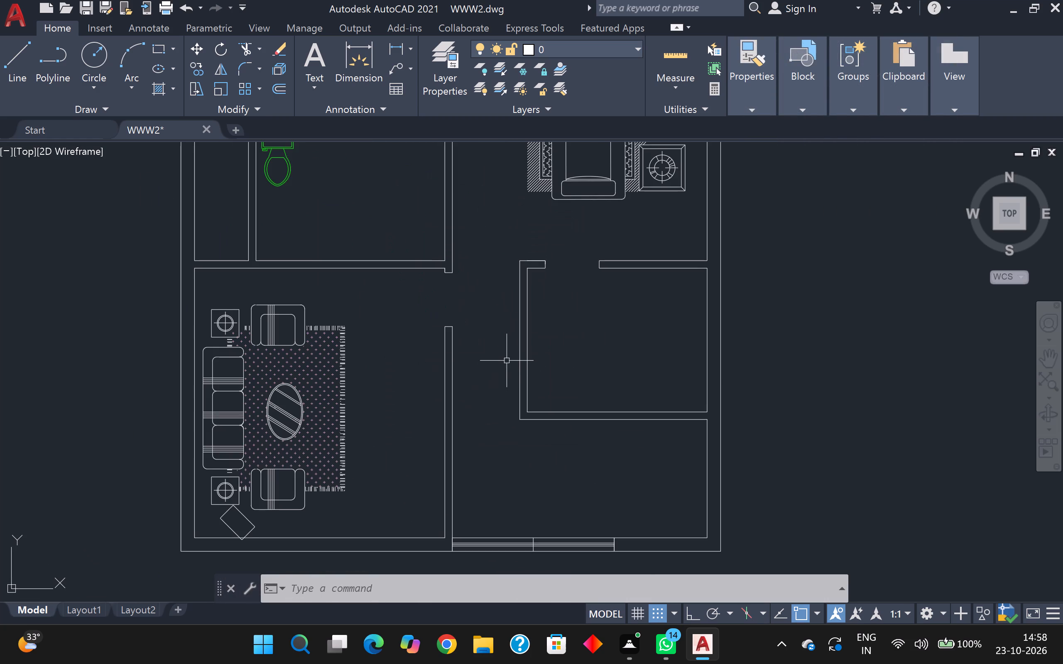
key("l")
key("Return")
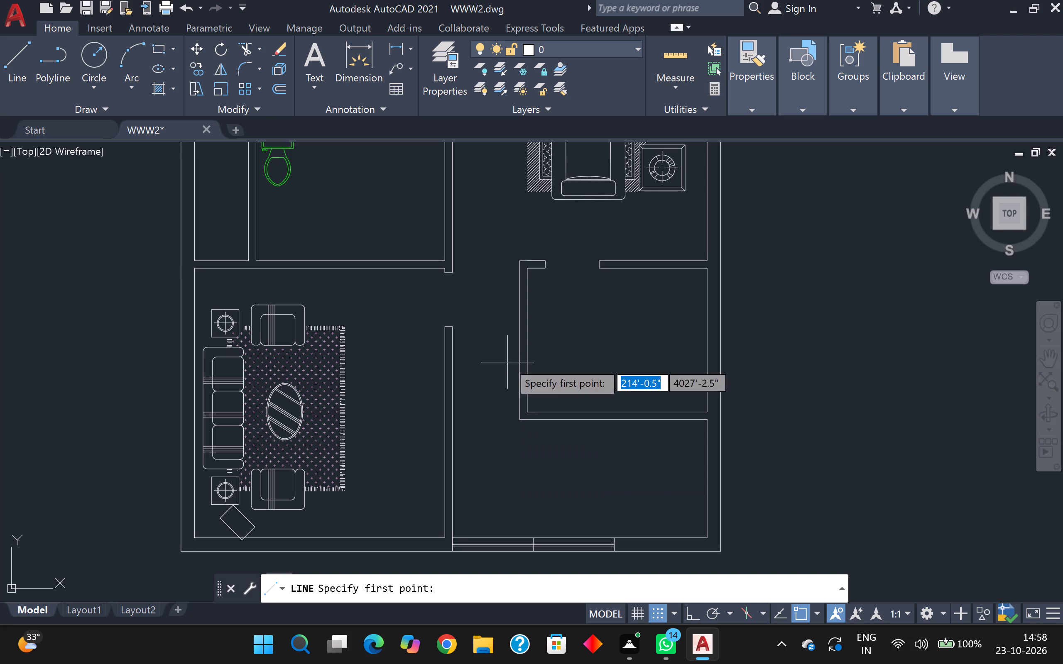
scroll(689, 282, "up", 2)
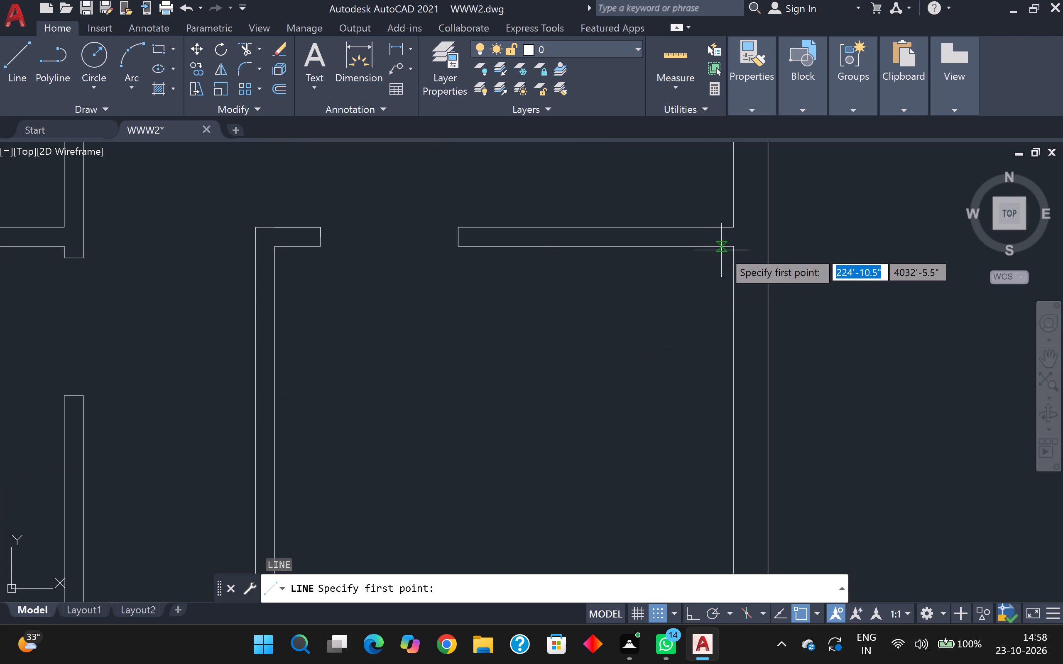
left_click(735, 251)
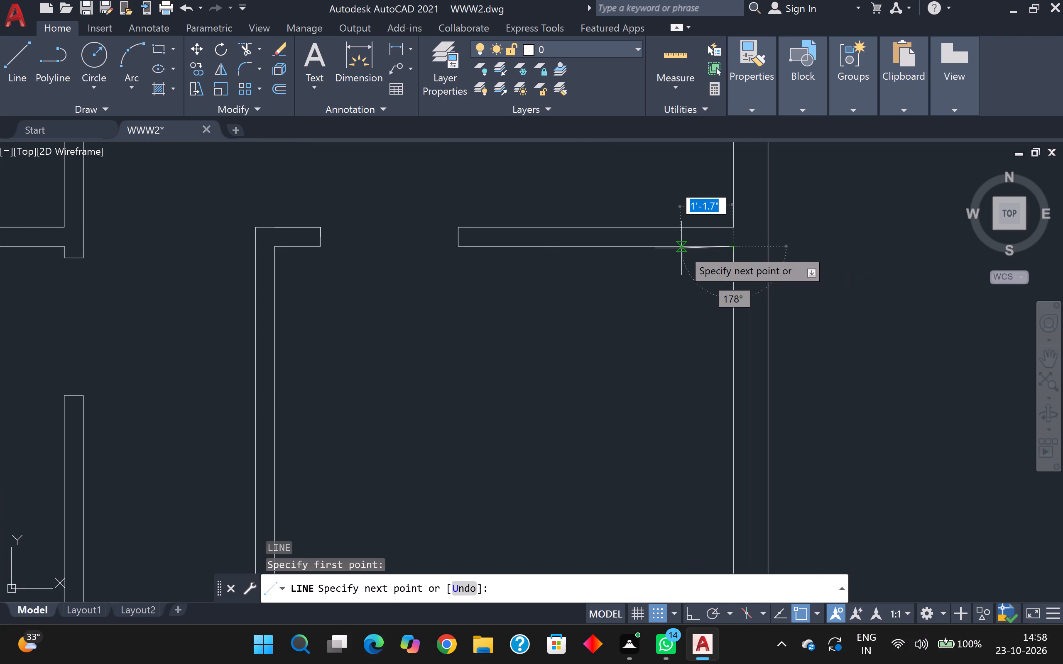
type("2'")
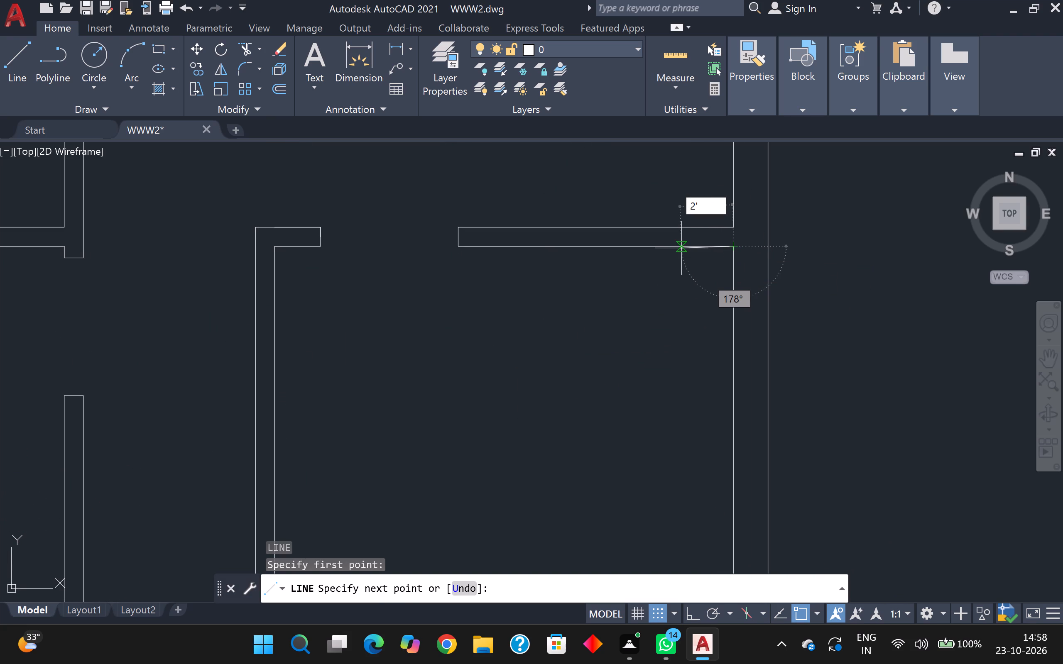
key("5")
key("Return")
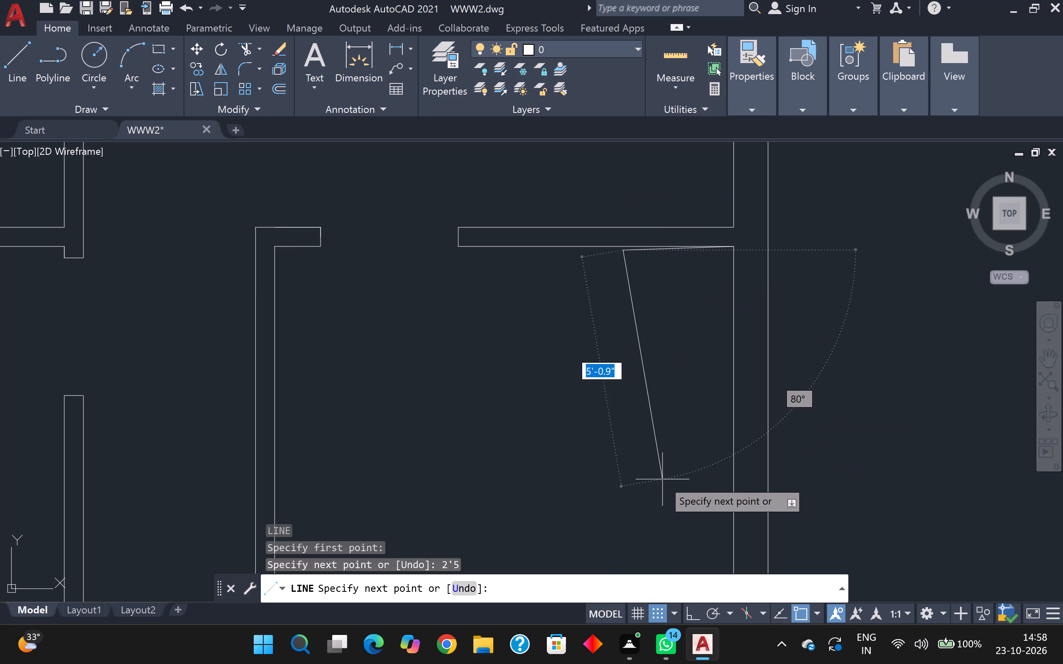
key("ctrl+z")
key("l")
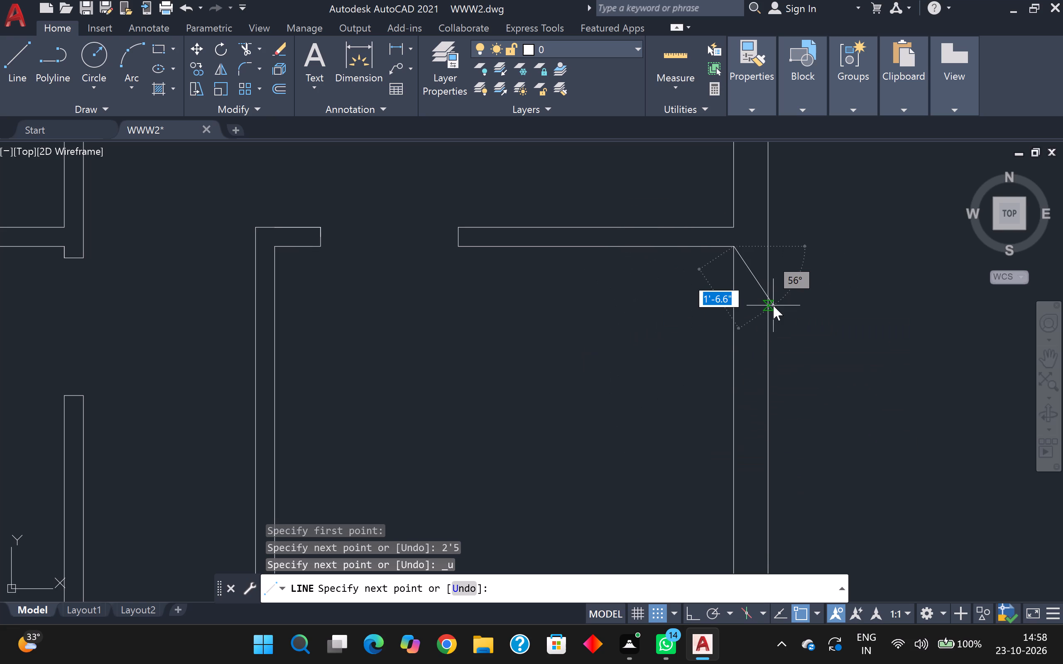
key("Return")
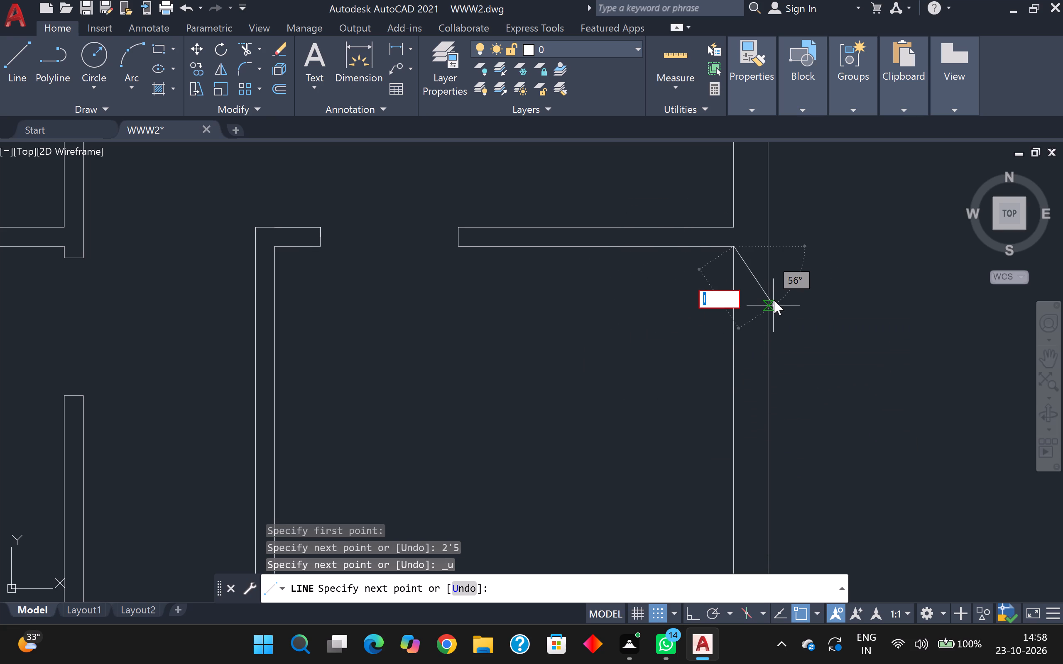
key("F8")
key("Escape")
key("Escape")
With Ortho on, draw a 2'-5" line leftward along the upper wall from the small lower-right room's upper-right inner corner.
key("l")
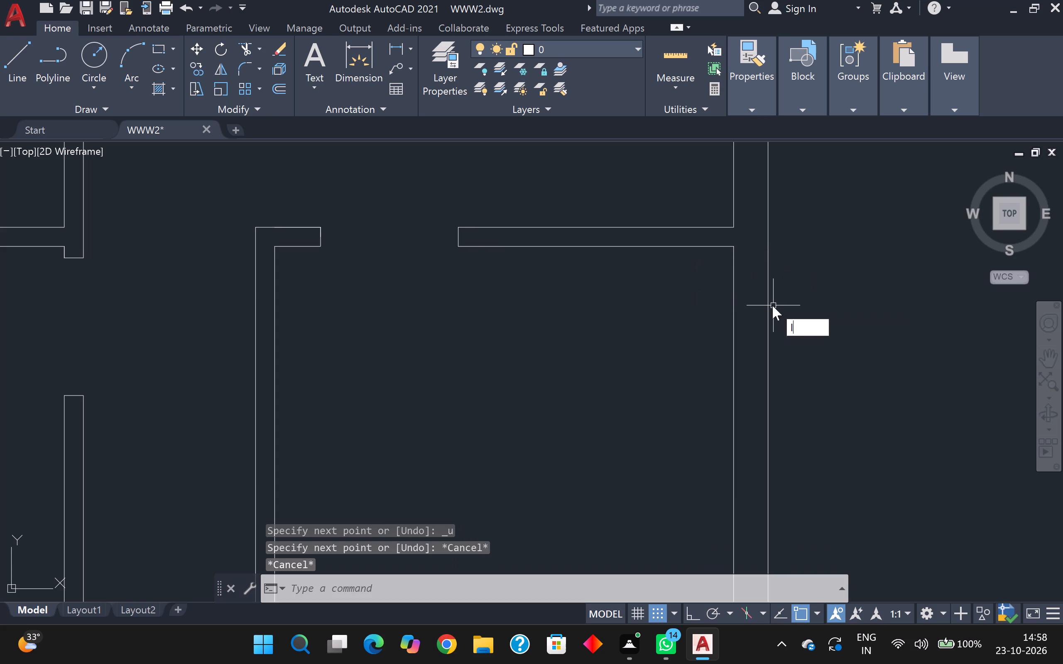
key("Return")
key("F8")
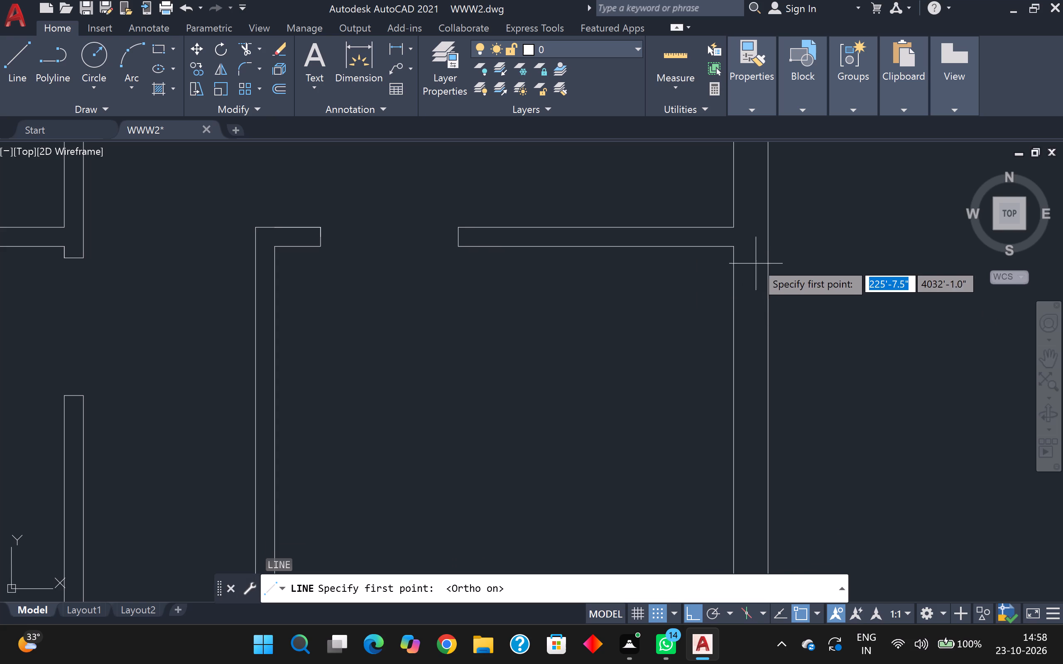
left_click(730, 247)
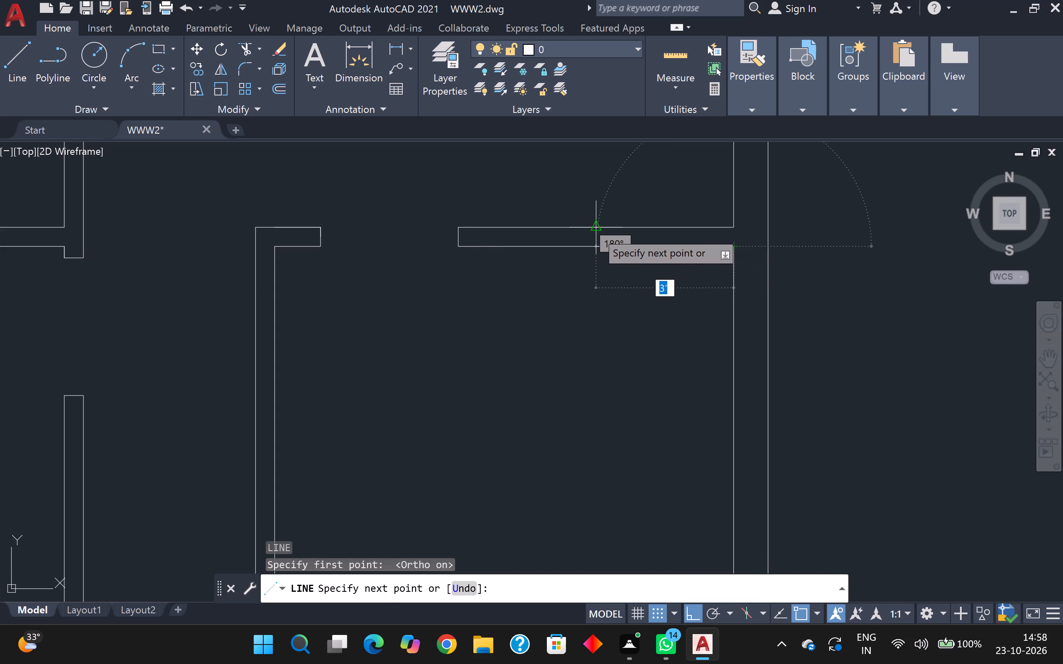
key("2")
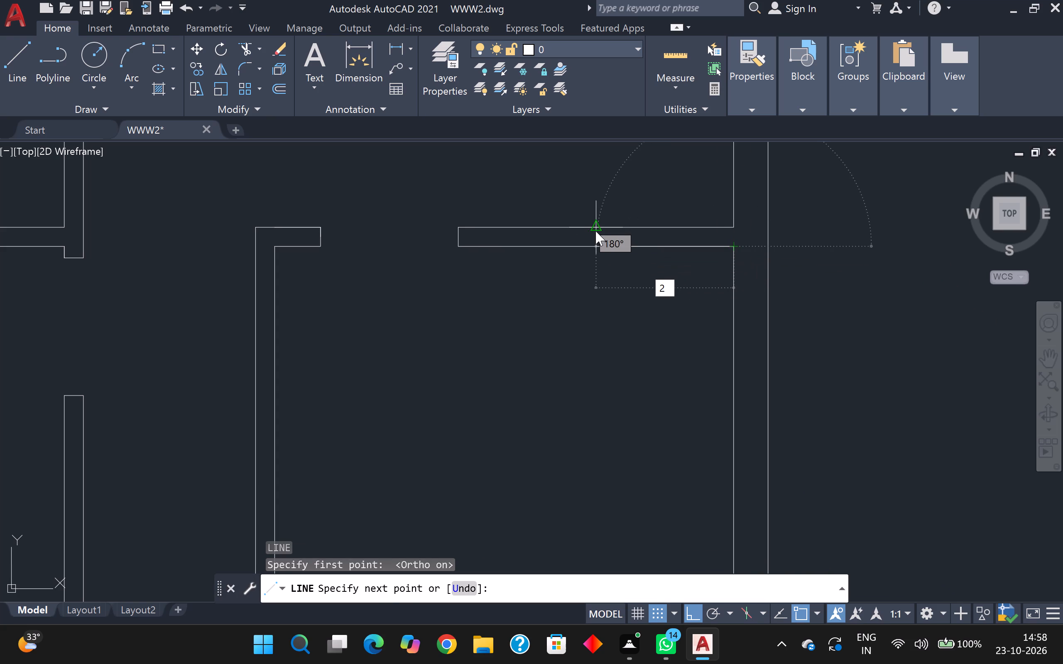
type("'5")
key("Return")
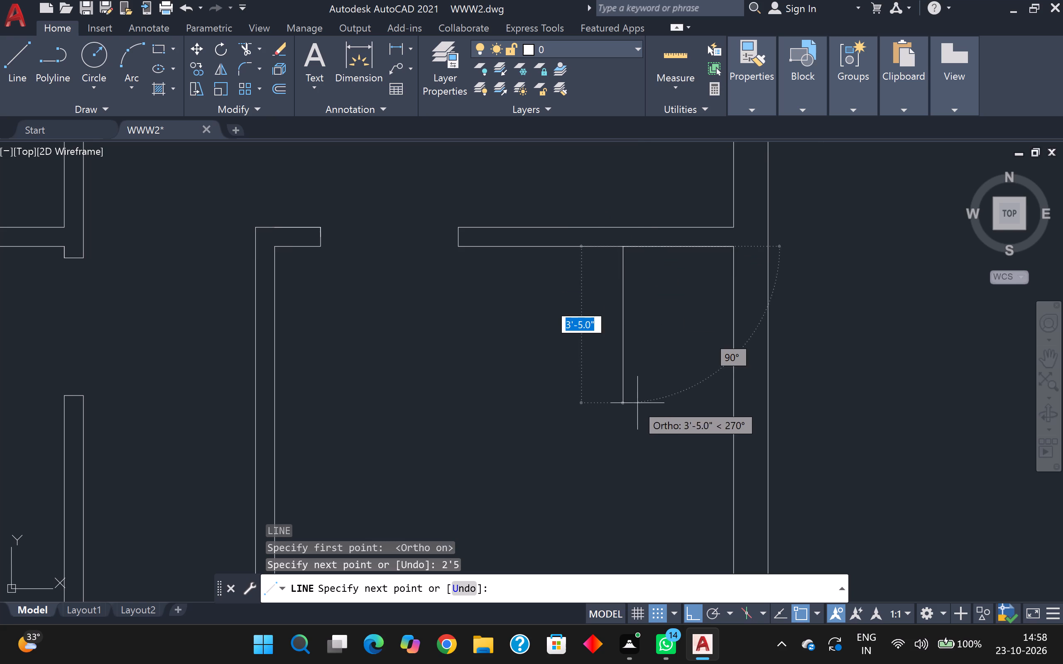
Continue the line 6'-5" straight down from the left end of the 2'-5" line in the small lower-right room.
middle_click_drag(637, 403, 652, 207)
scroll(653, 225, "down", 2)
scroll(669, 293, "up", 1)
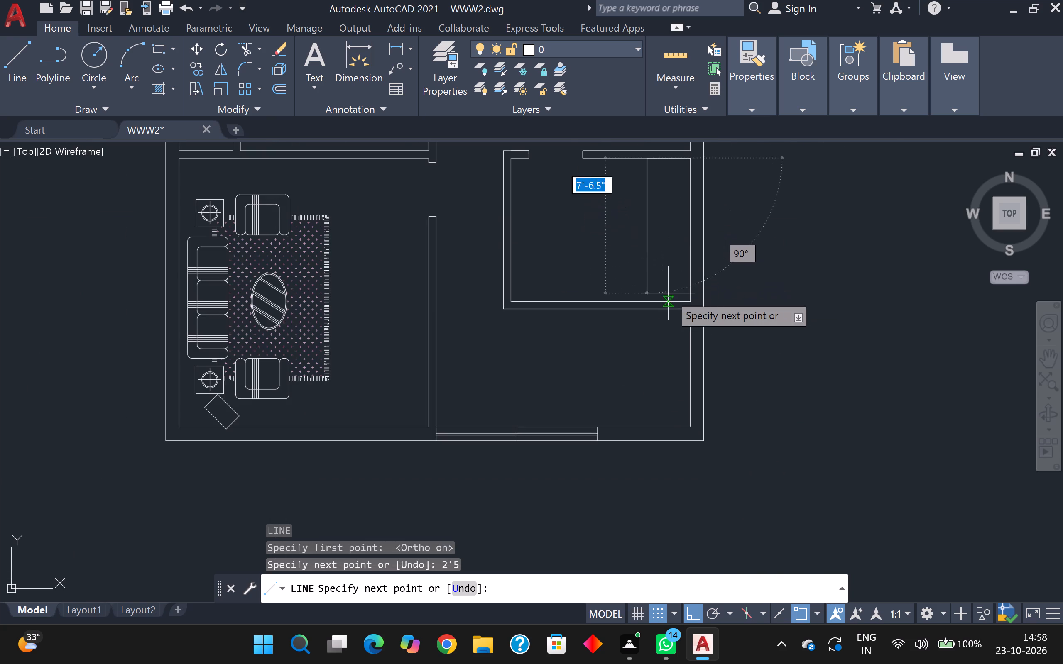
scroll(669, 293, "up", 1)
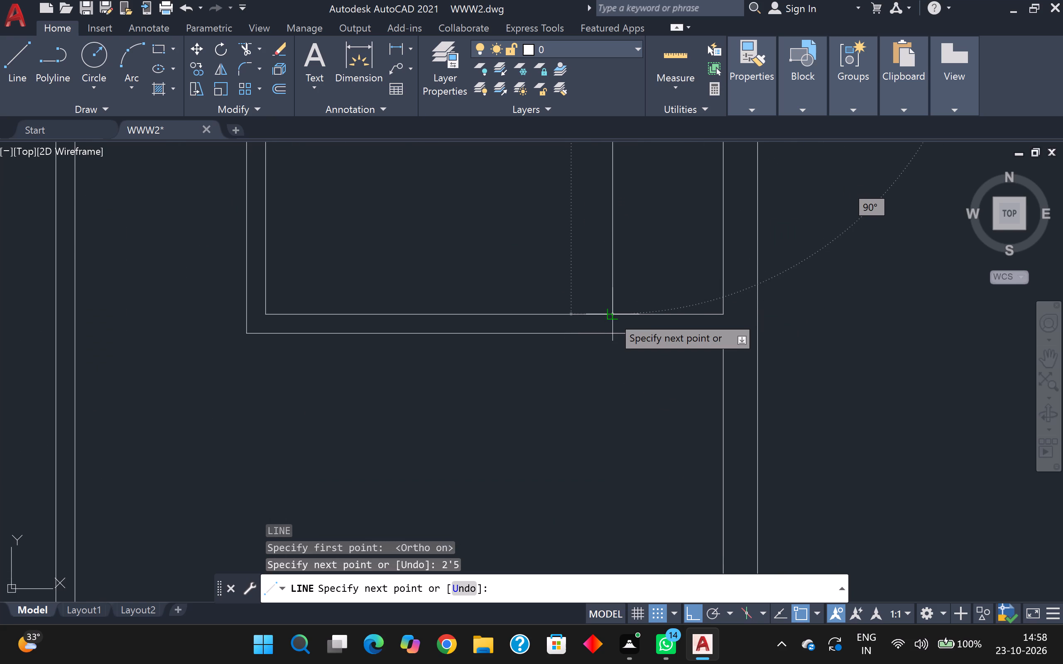
scroll(612, 312, "down", 2)
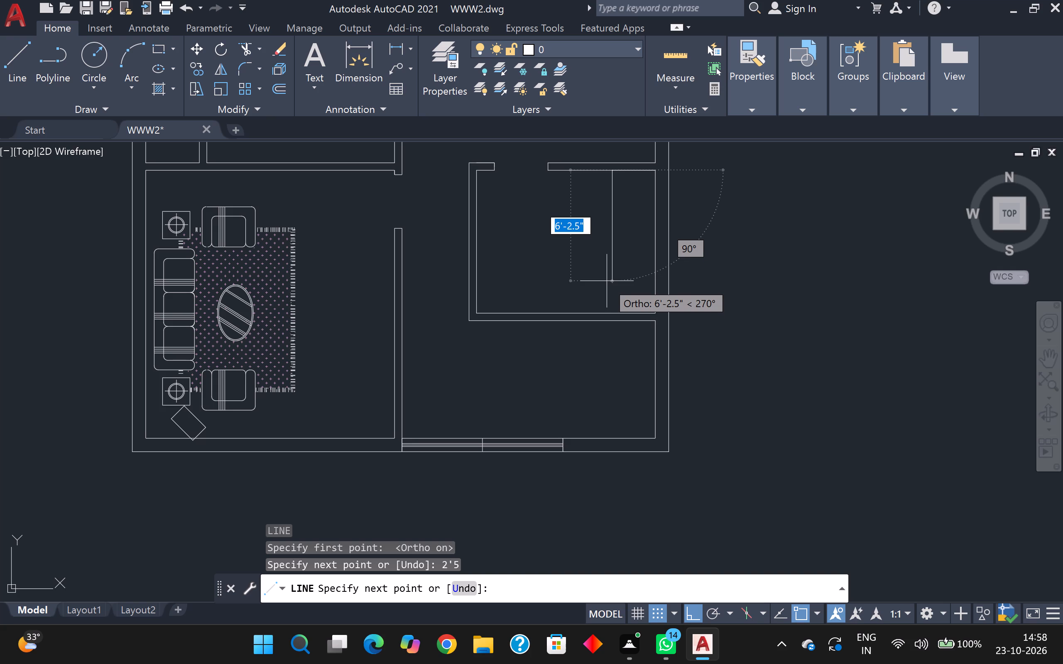
scroll(612, 287, "up", 1)
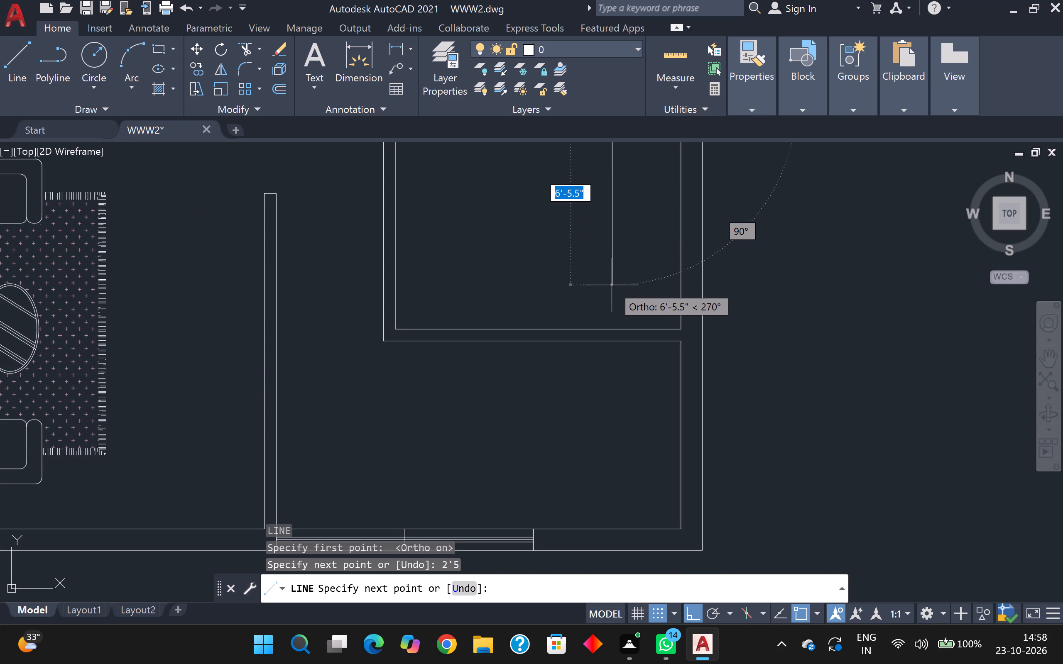
type("6'")
key("5")
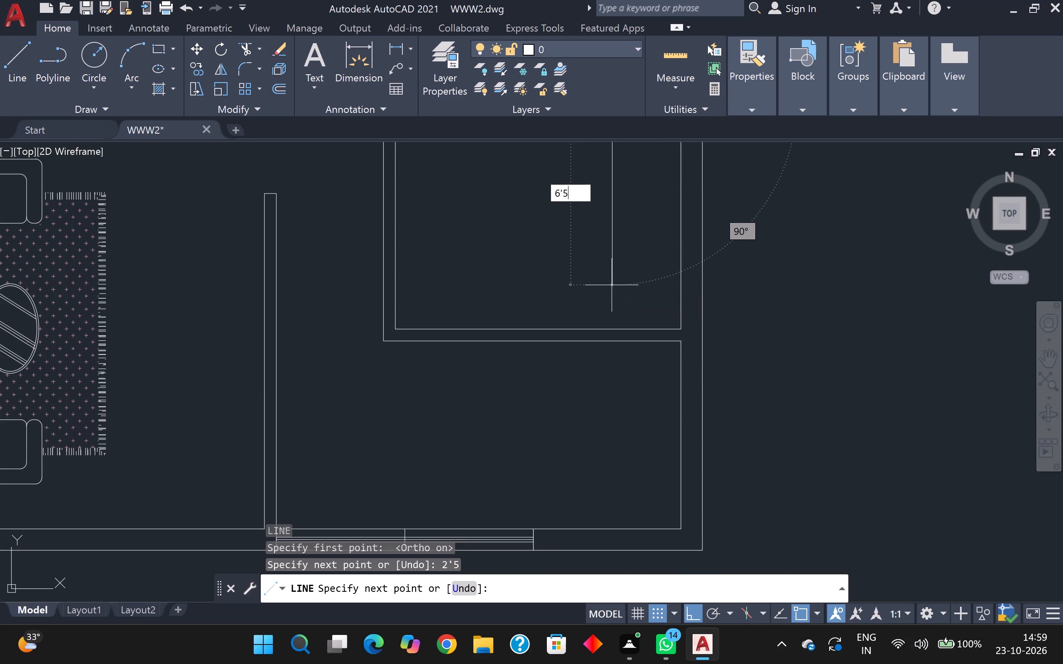
key("Return")
scroll(612, 285, "up", 3)
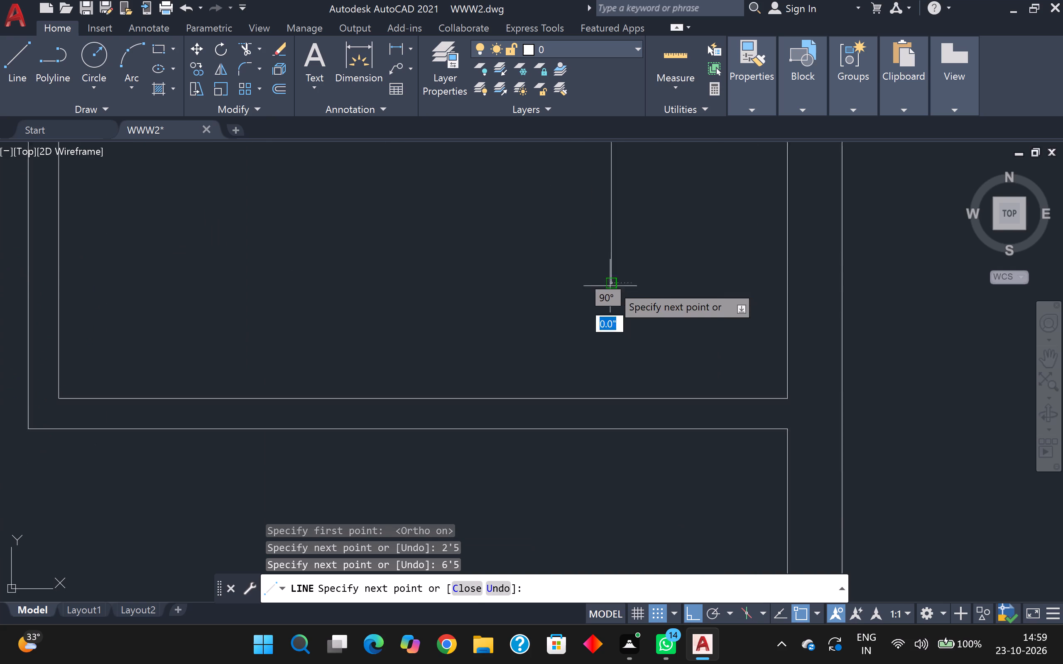
scroll(612, 285, "up", 1)
scroll(527, 294, "down", 4)
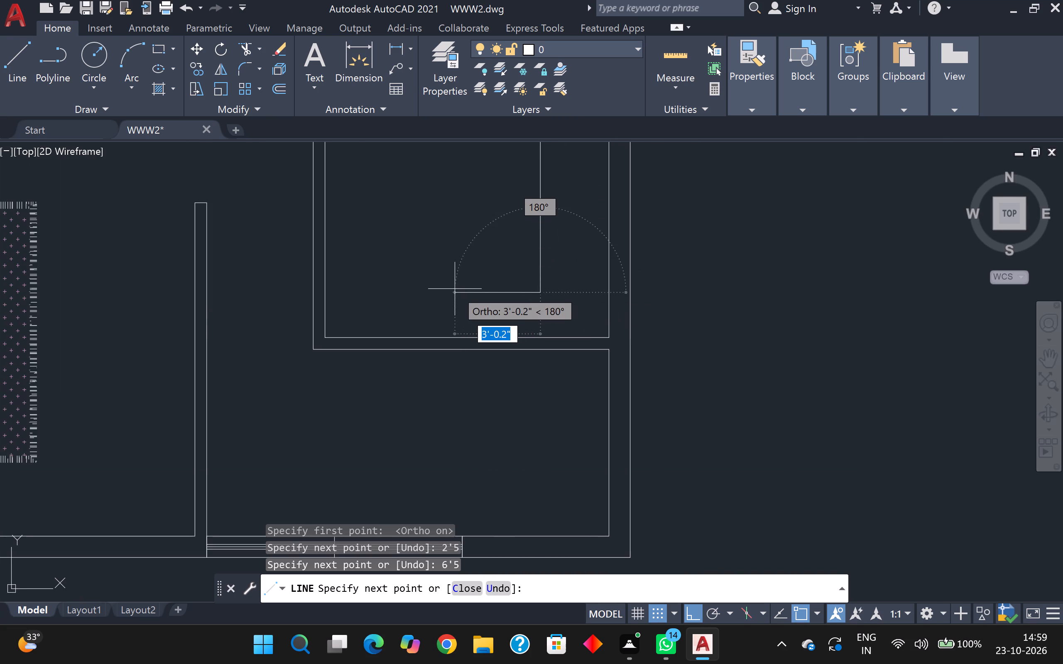
scroll(455, 289, "down", 2)
scroll(393, 285, "up", 3)
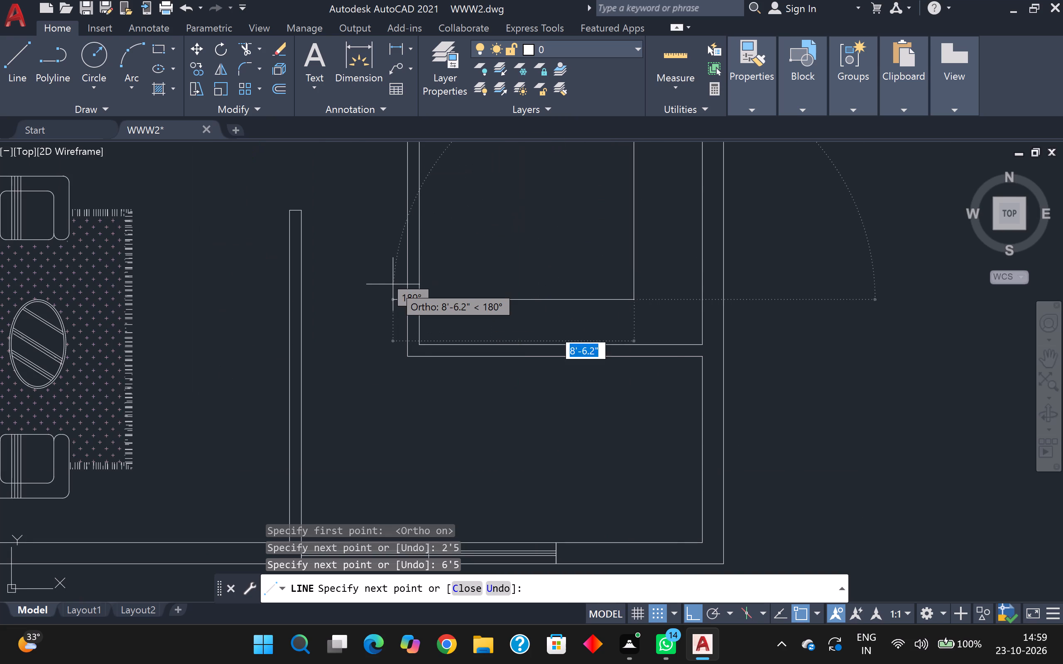
scroll(393, 285, "up", 1)
scroll(393, 285, "down", 1)
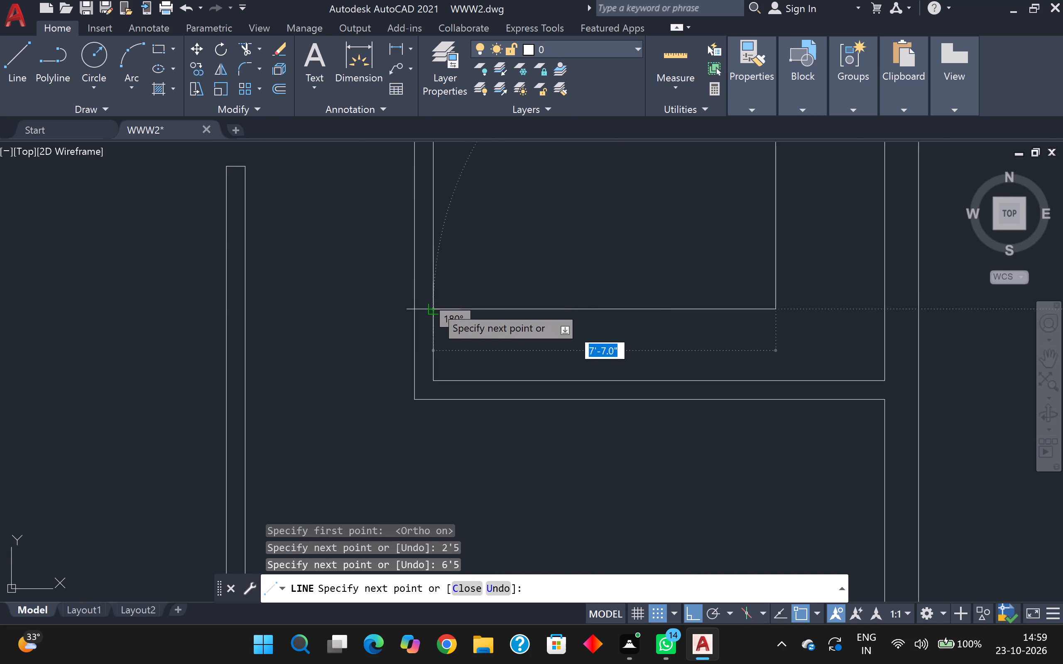
key("Escape")
Quick-measure the small lower-right room's inner sides and the spacing of the new vertical line.
scroll(435, 306, "down", 4)
scroll(472, 279, "up", 3)
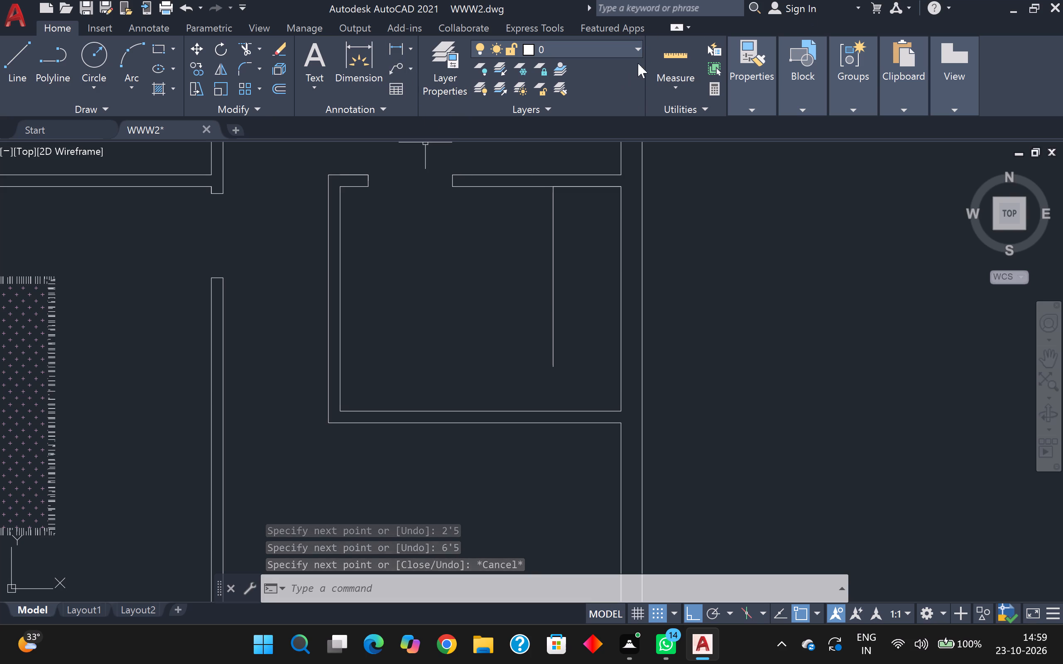
left_click(662, 59)
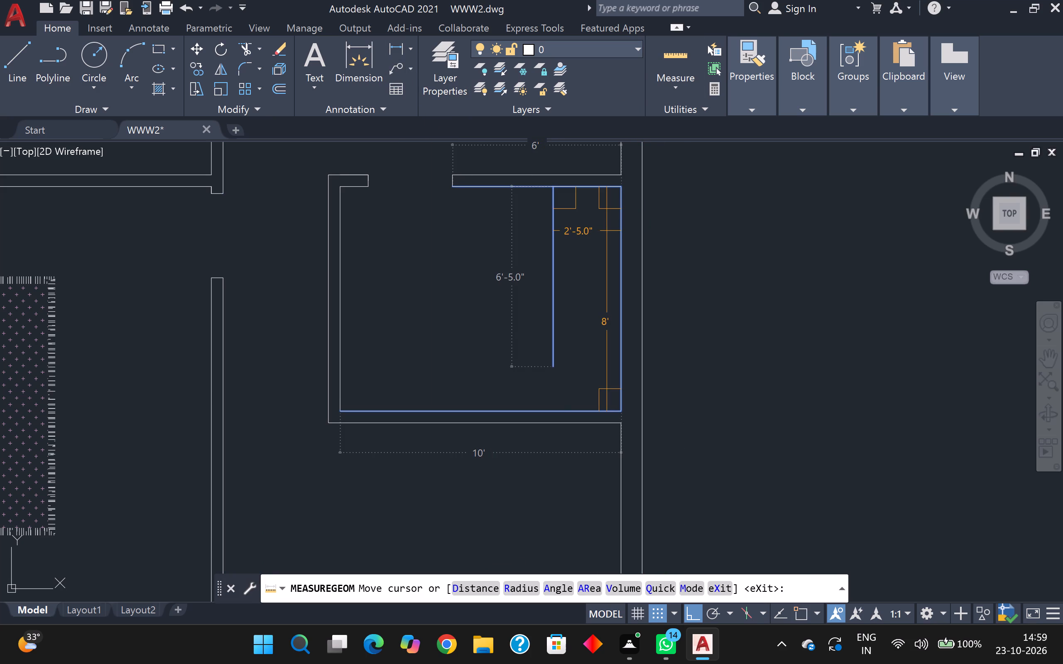
scroll(603, 232, "up", 2)
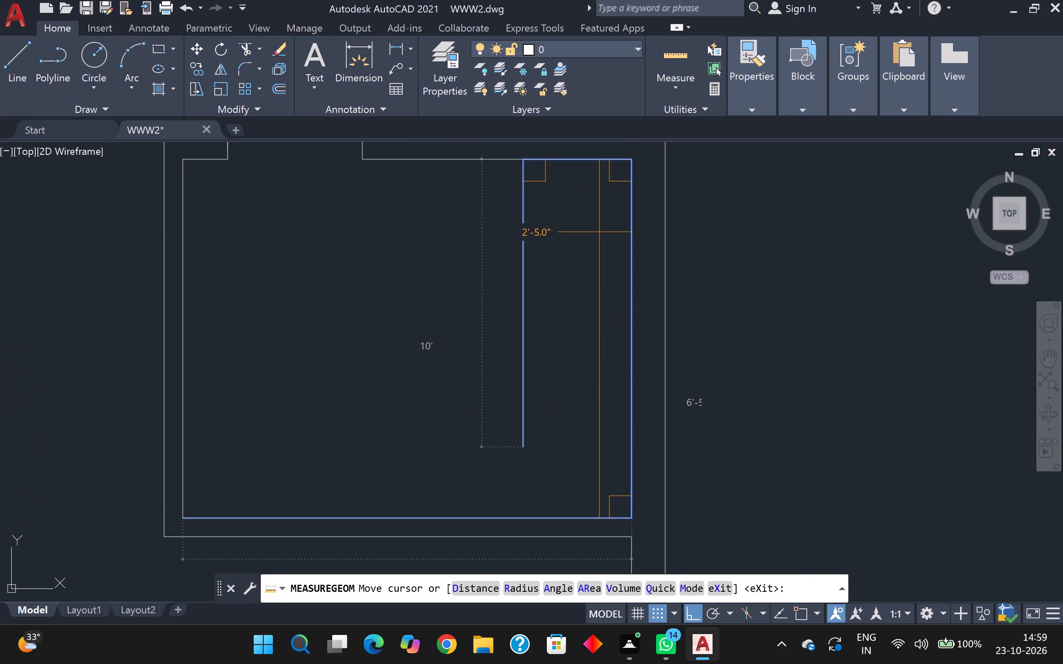
scroll(599, 232, "down", 1)
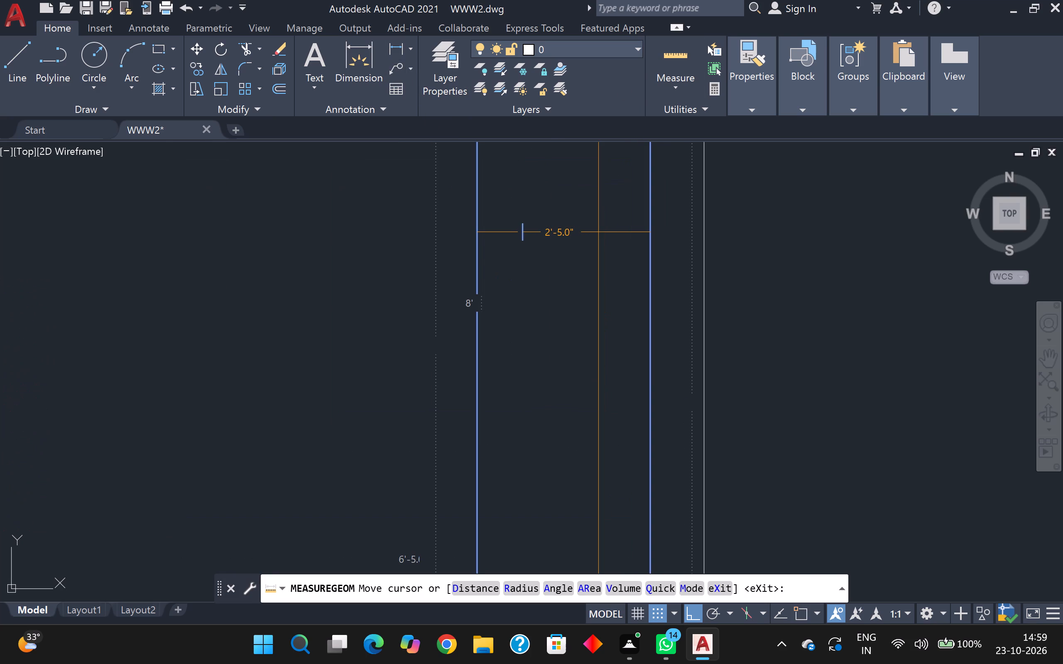
scroll(507, 362, "down", 1)
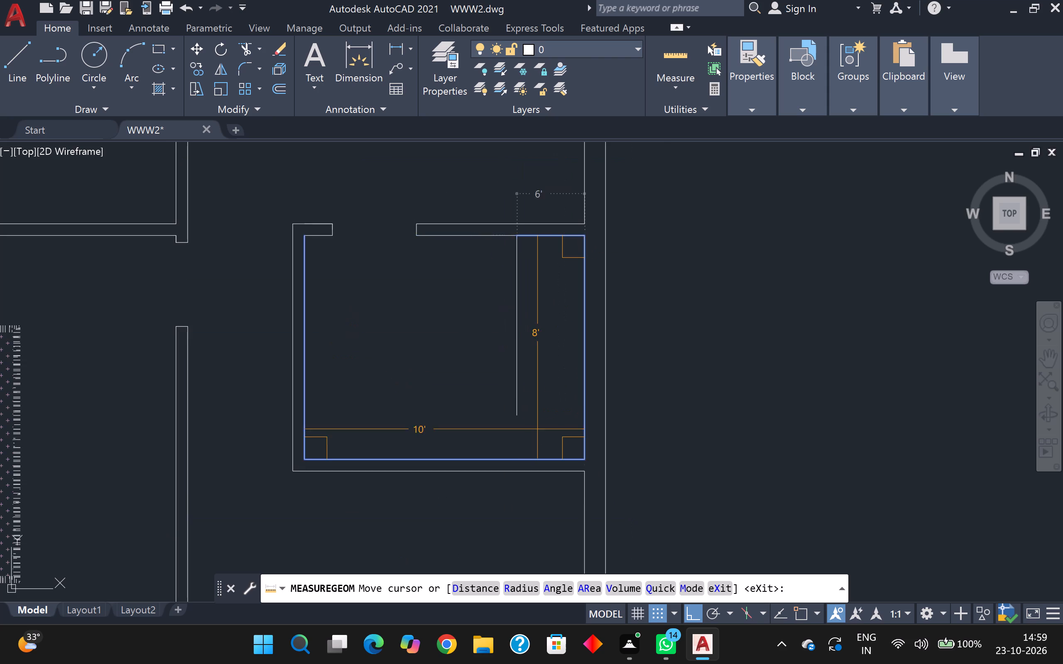
scroll(531, 449, "up", 1)
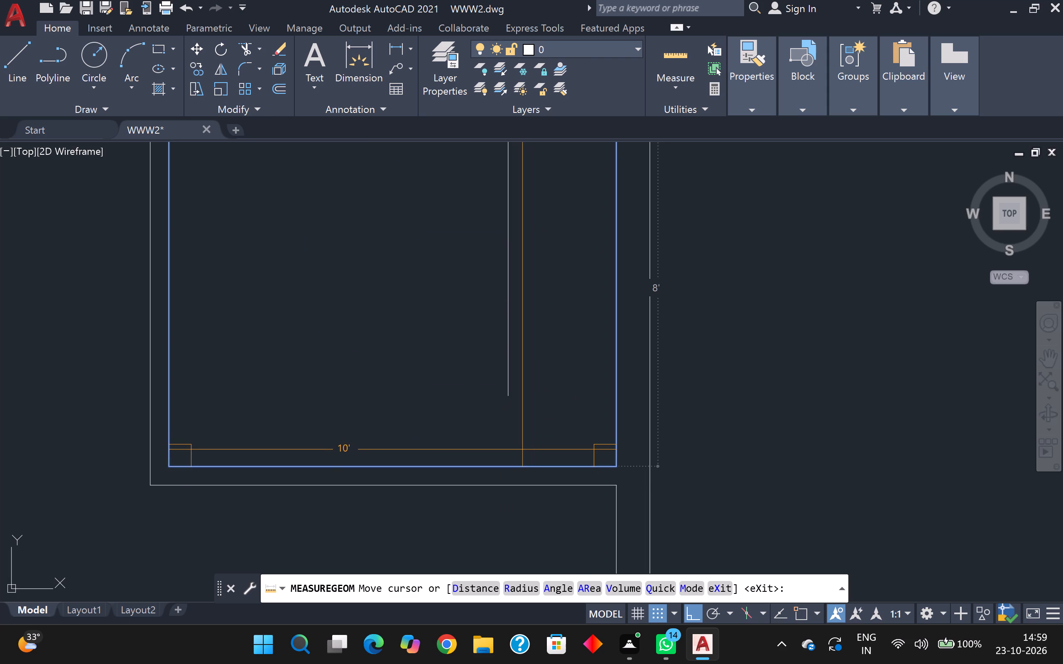
key("Escape")
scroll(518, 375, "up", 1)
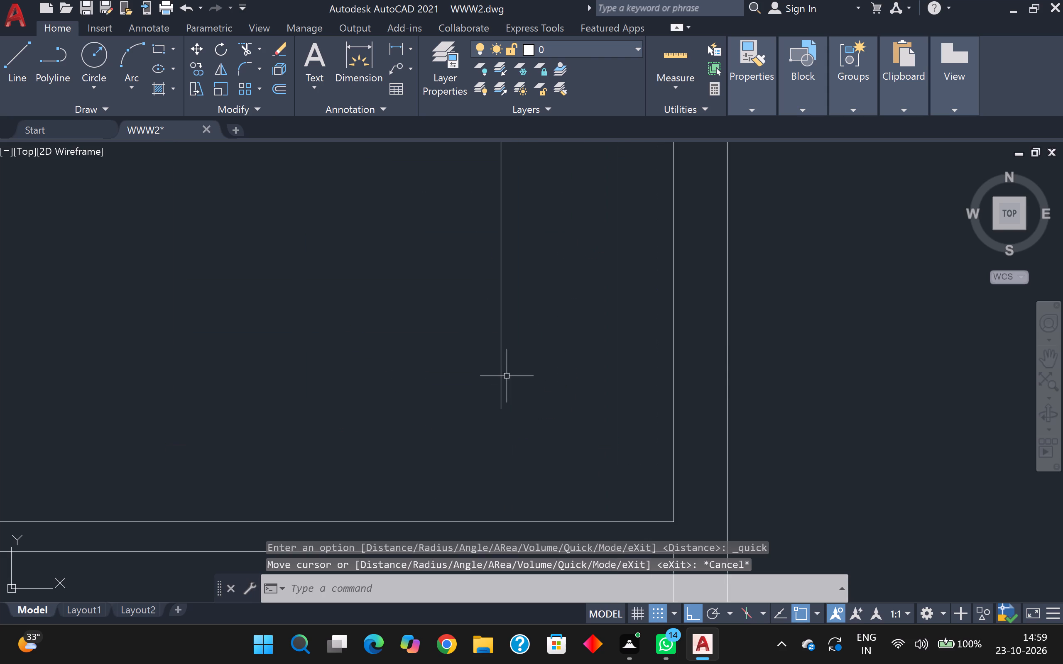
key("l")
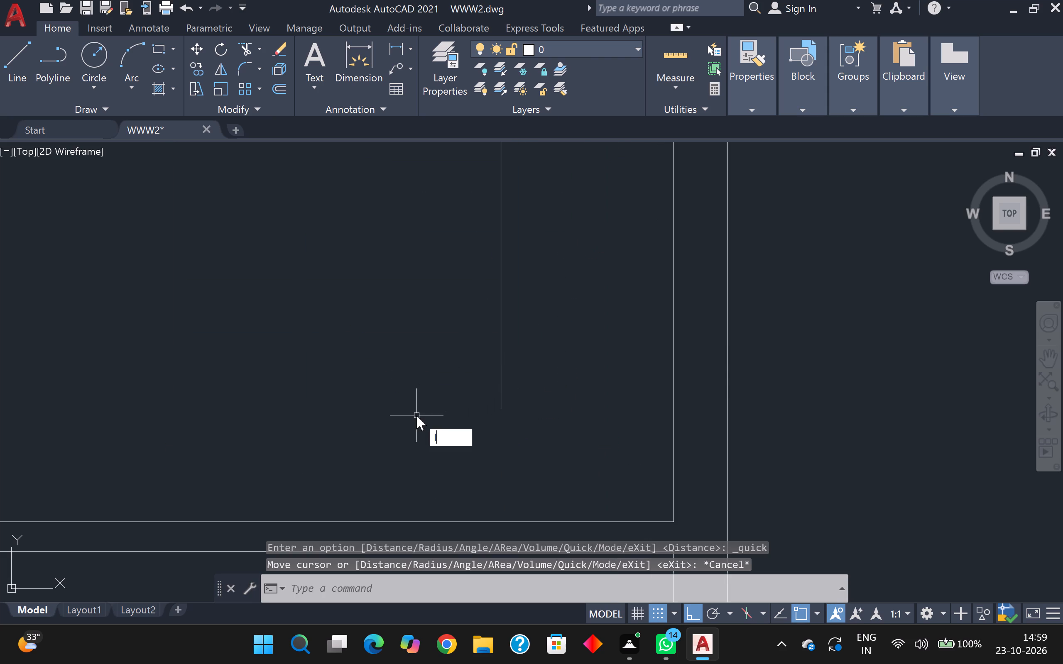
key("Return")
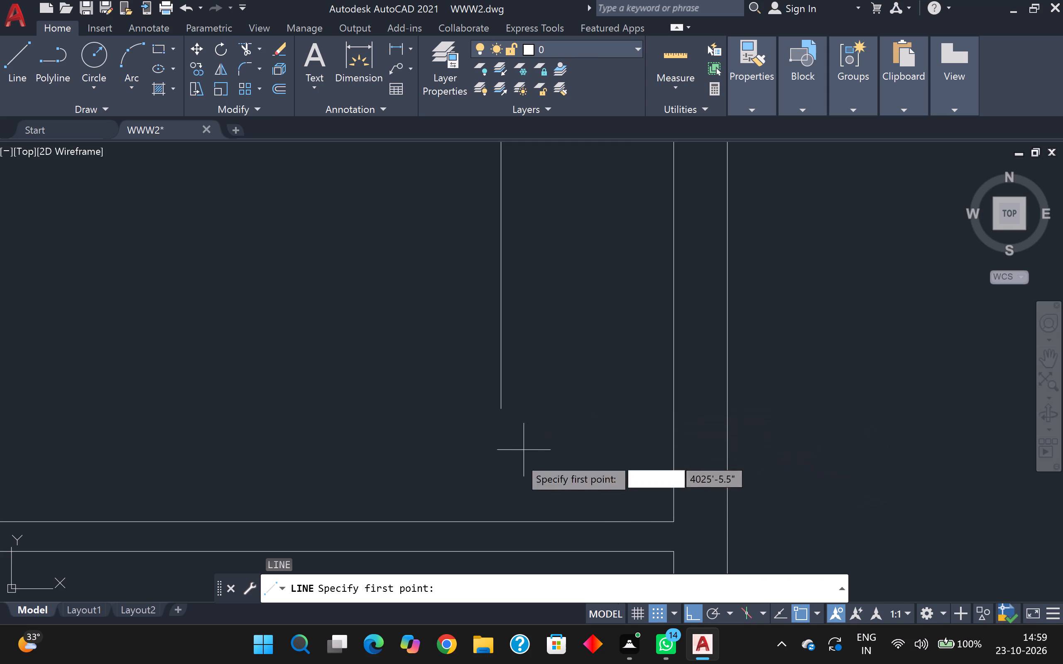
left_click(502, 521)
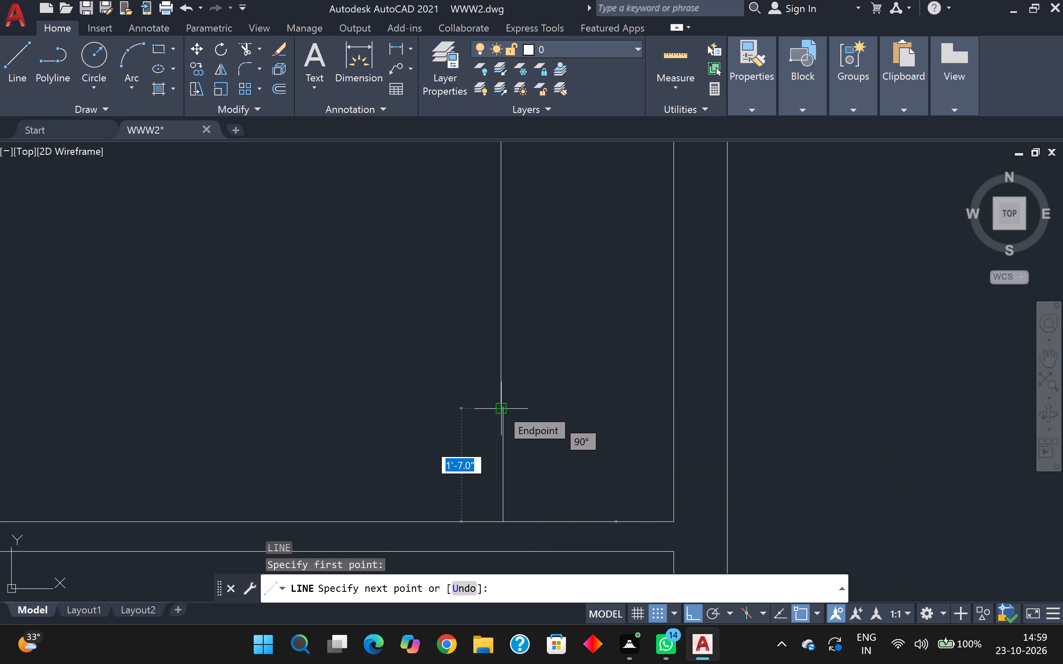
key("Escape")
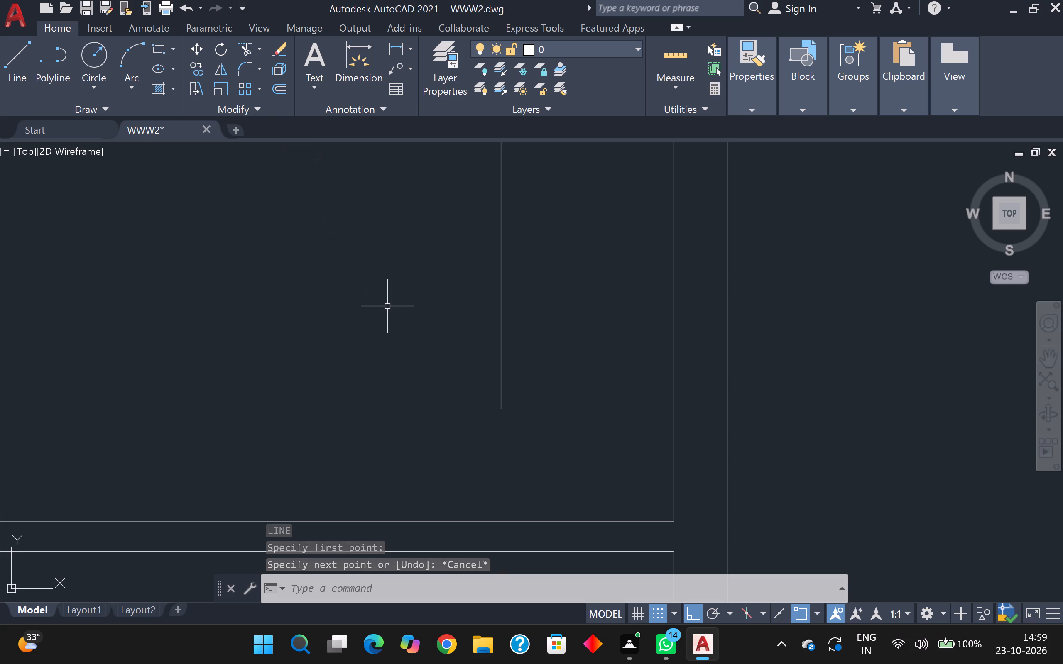
Draw a 2'-5" line upward along the right wall from the small lower-right room's lower-right inner corner.
key("l")
key("Return")
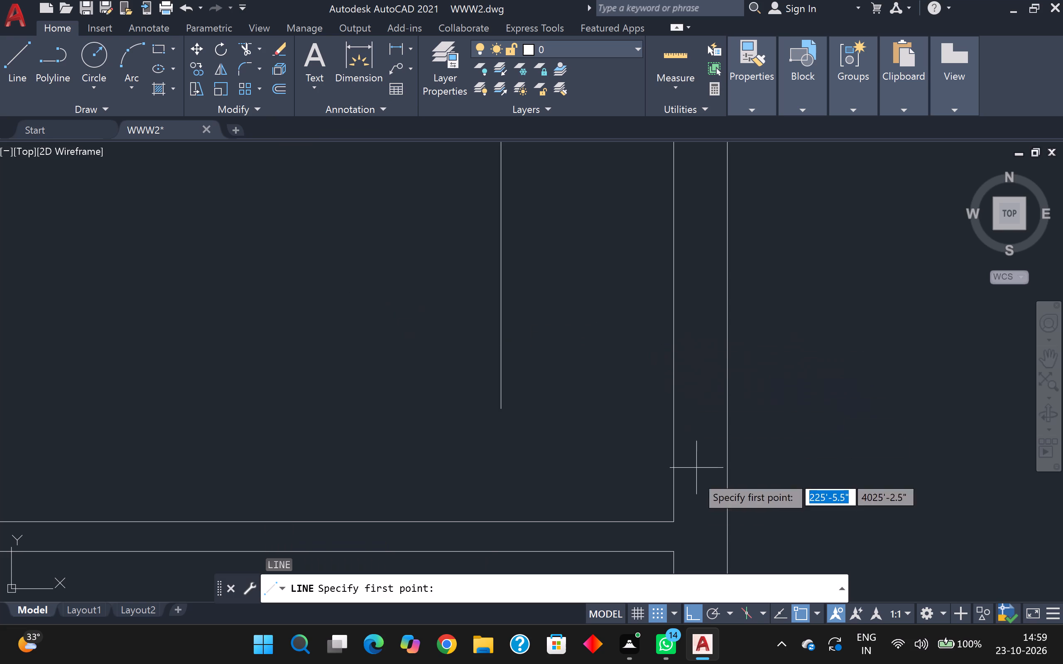
left_click(673, 517)
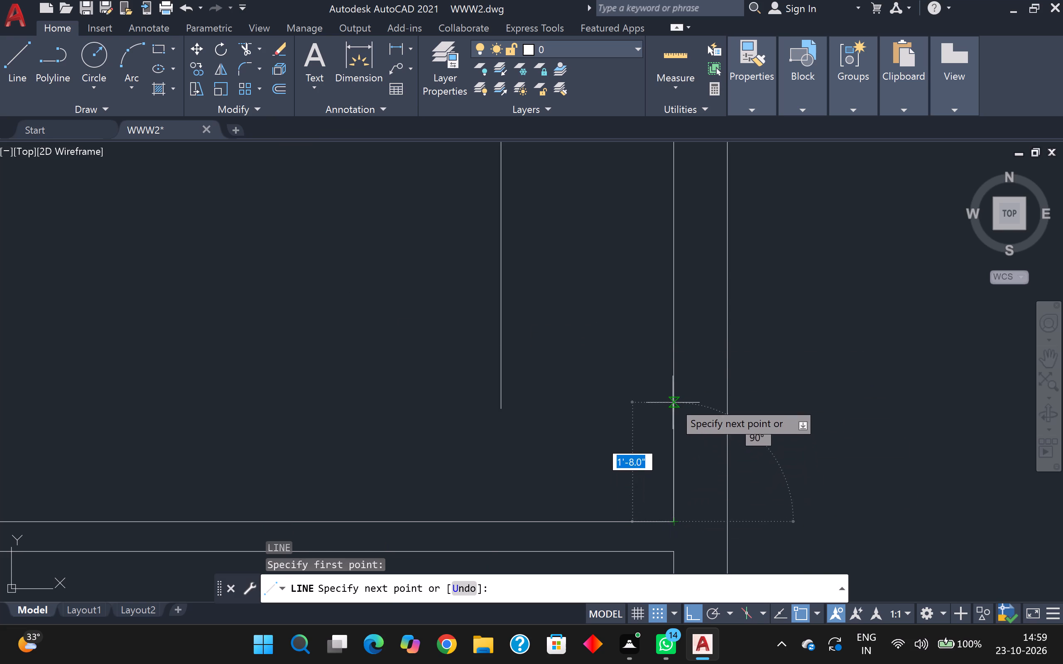
key("2")
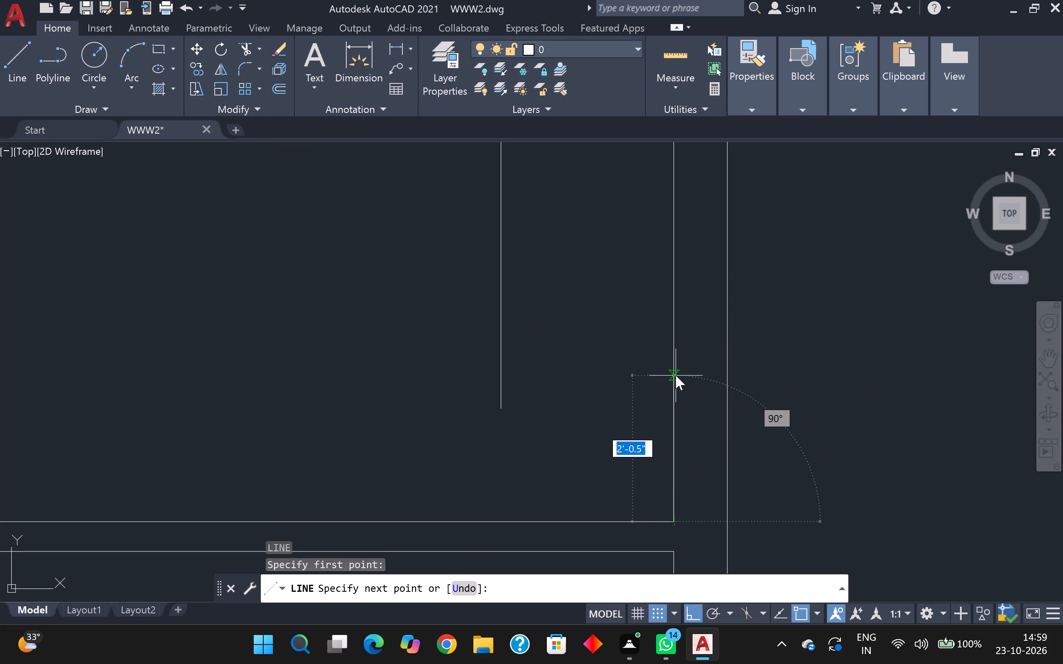
type("'5")
key("Return")
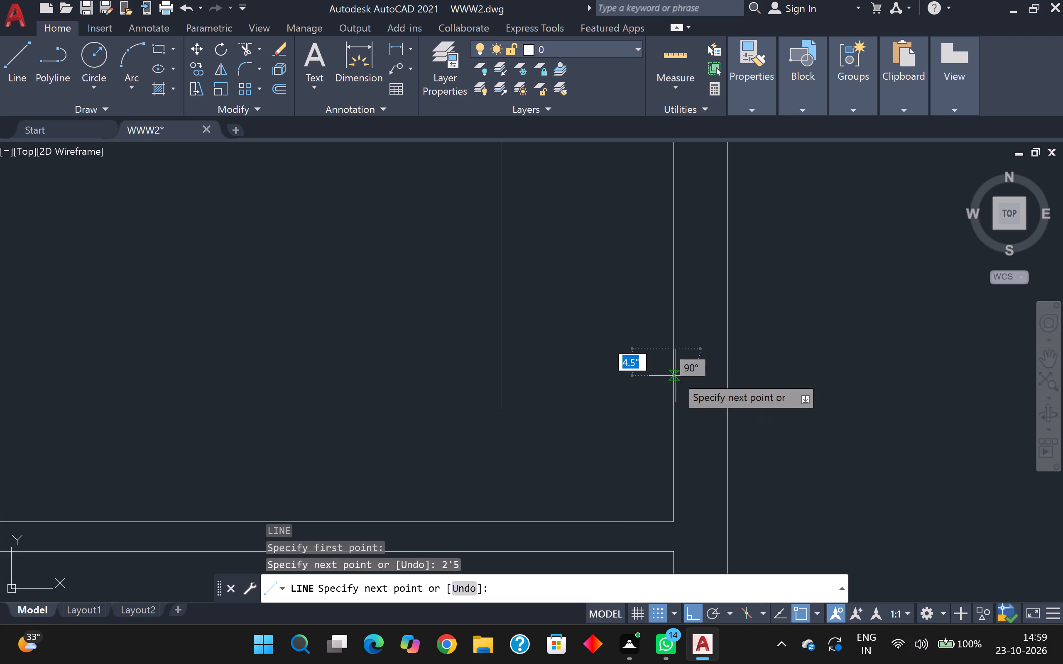
Continue the line horizontally from the top of the 2'-5" line to the small room's left inner wall.
scroll(448, 395, "down", 3)
middle_click_drag(448, 395, 617, 373)
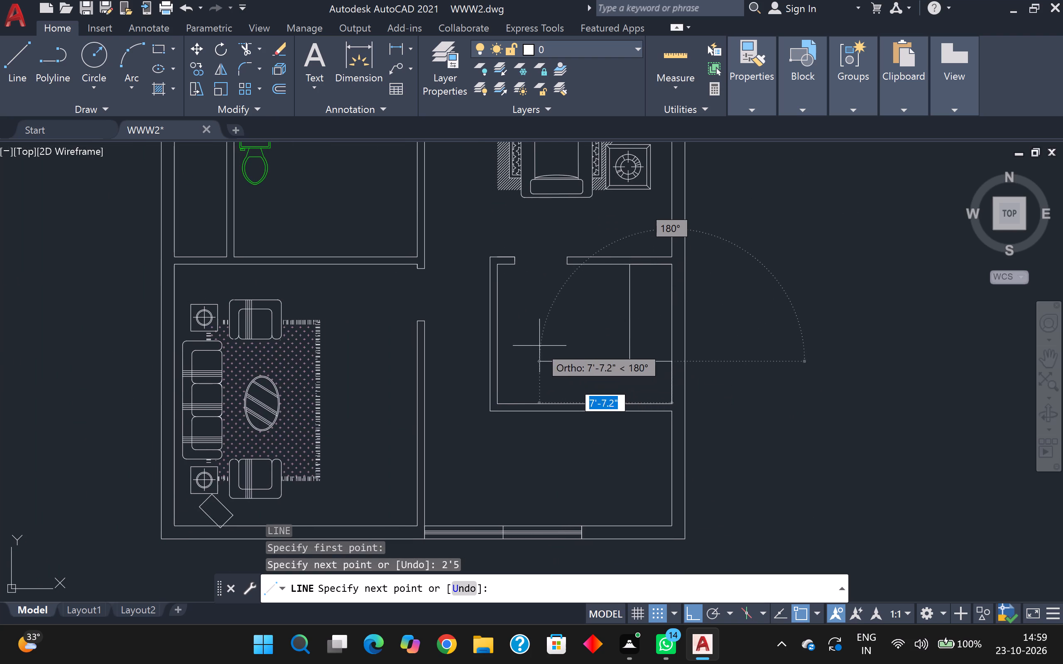
scroll(524, 361, "up", 4)
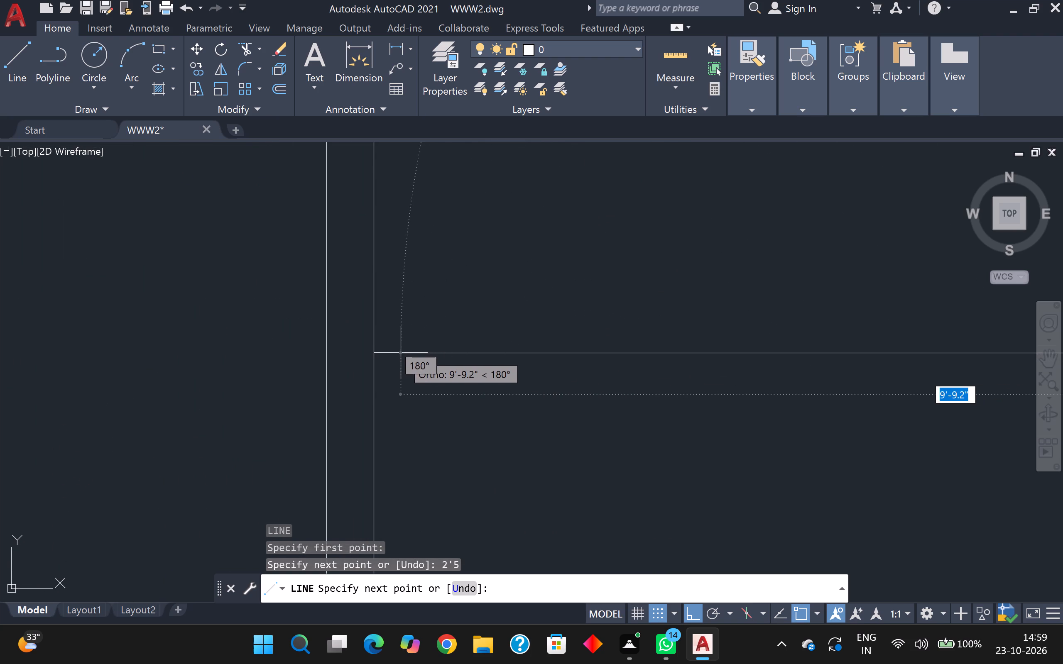
scroll(400, 353, "up", 3)
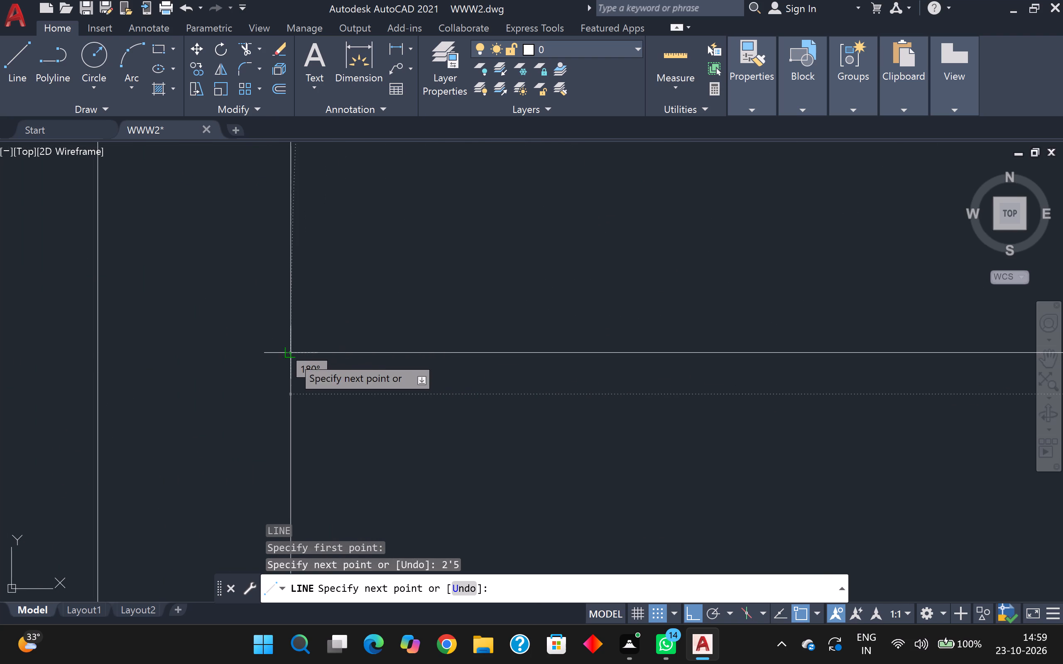
left_click(287, 358)
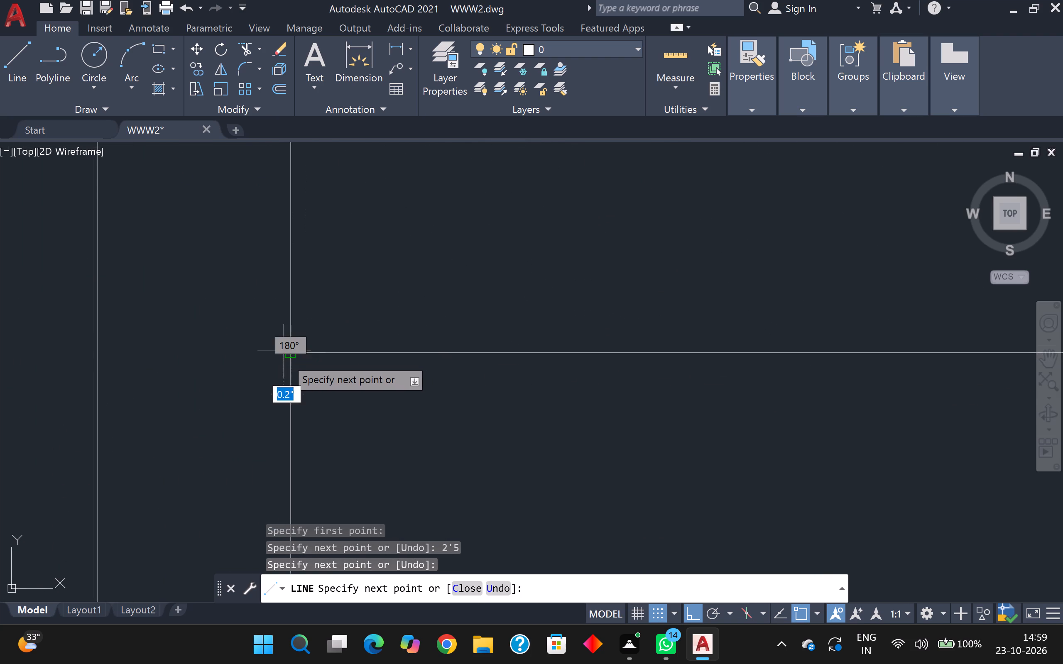
key("Escape")
Trim the vertical line's end below the horizontal line and the horizontal line's part right of the vertical, leaving an L-shaped counter edge.
scroll(282, 357, "down", 2)
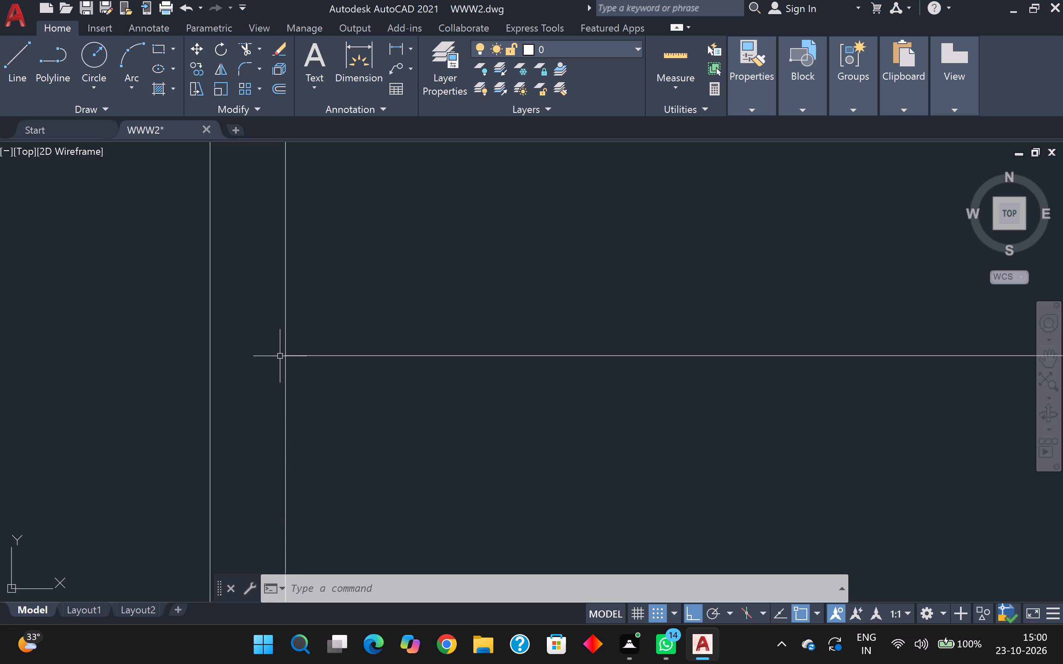
scroll(678, 298, "down", 4)
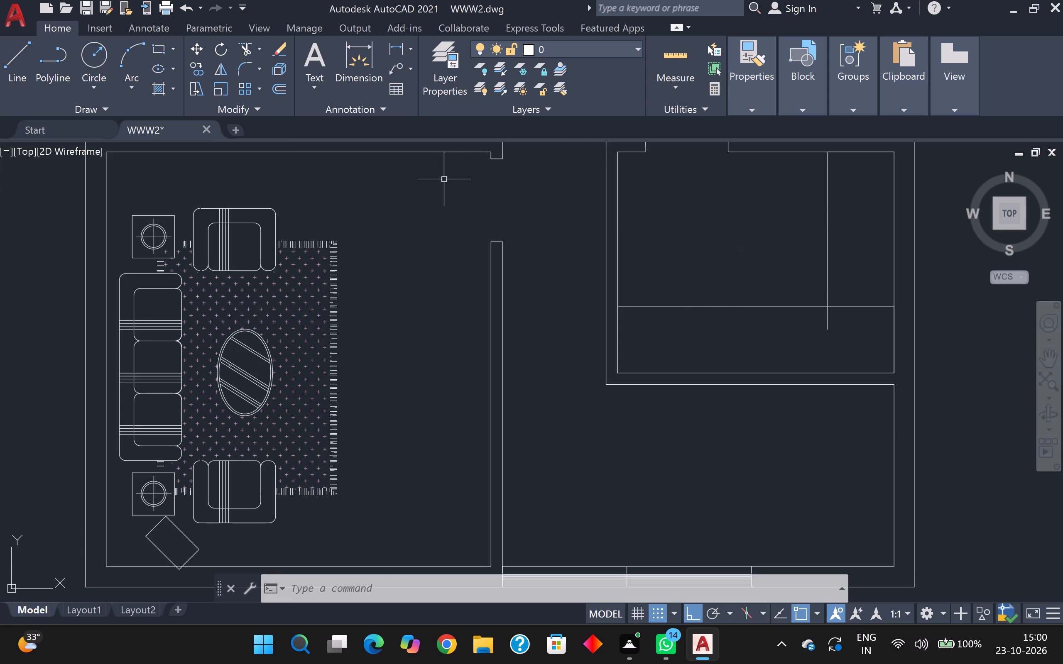
left_click(247, 54)
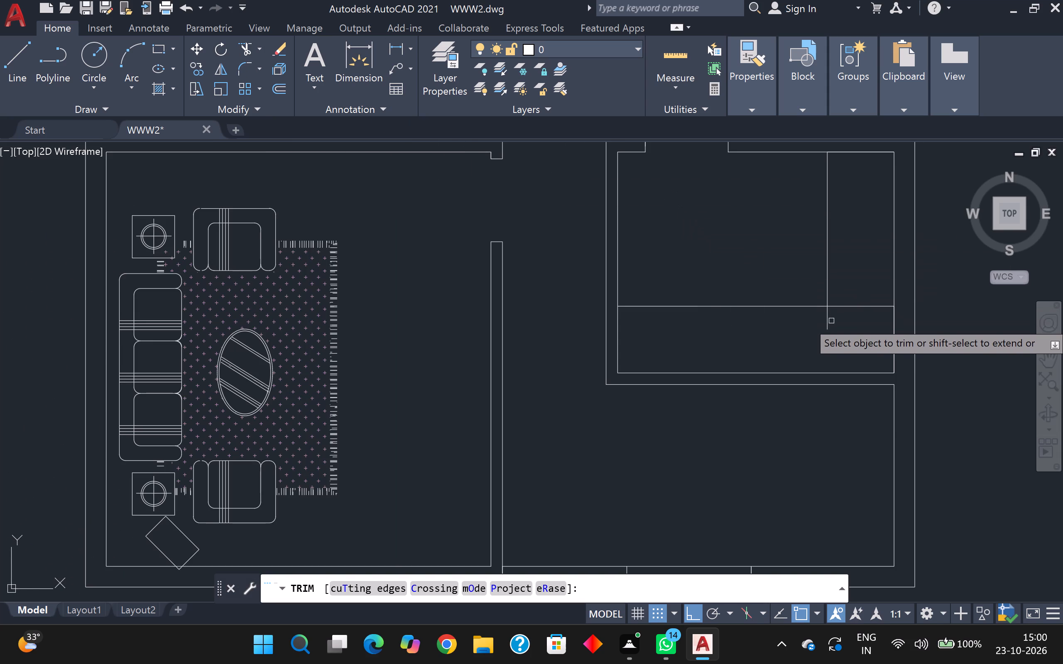
scroll(831, 321, "up", 1)
left_click(818, 315)
left_click(847, 314)
left_click(859, 305)
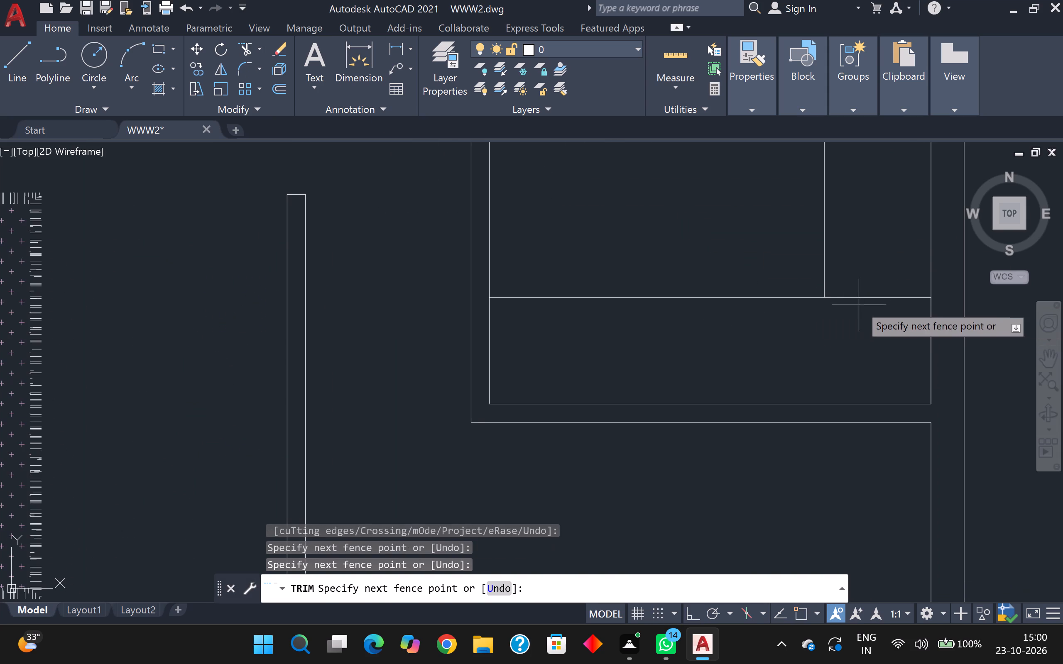
left_click(857, 279)
scroll(857, 279, "down", 4)
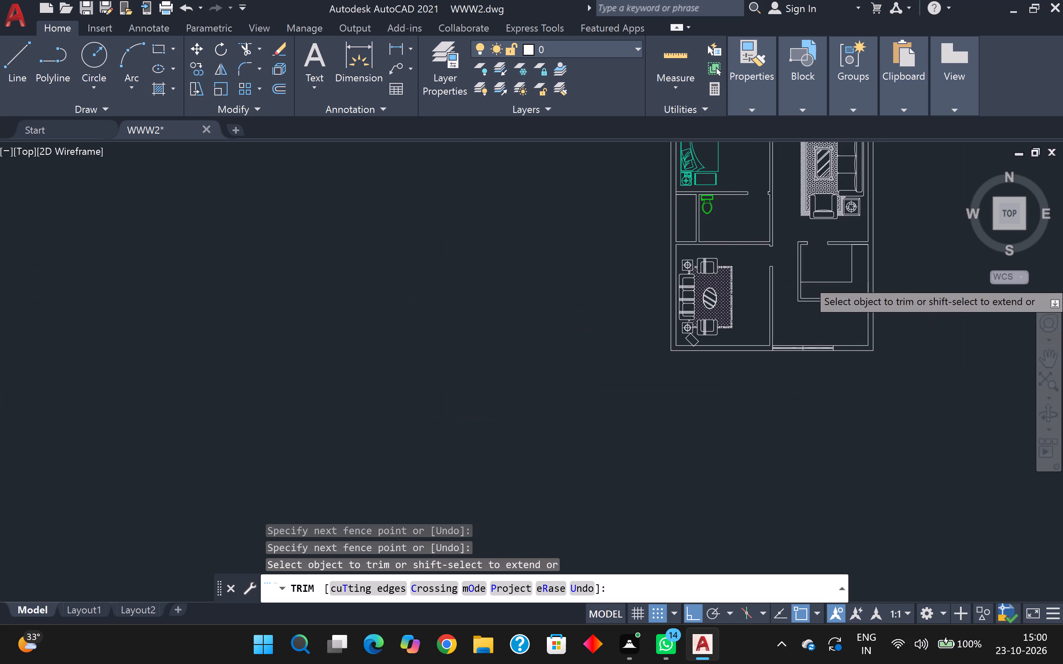
scroll(923, 321, "down", 1)
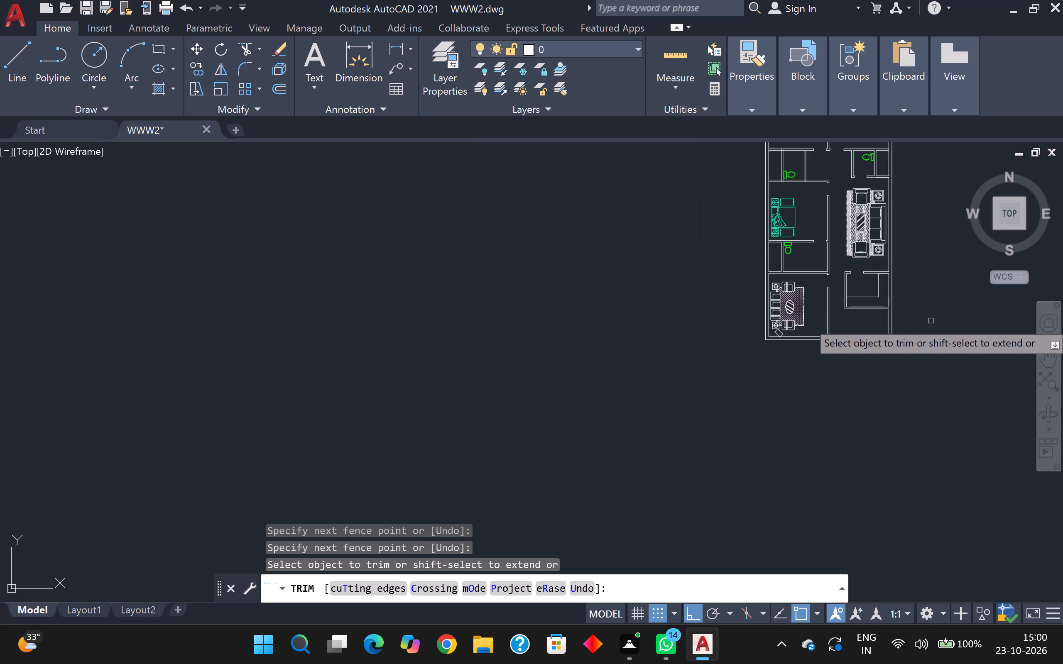
scroll(931, 321, "up", 1)
middle_click_drag(931, 321, 765, 366)
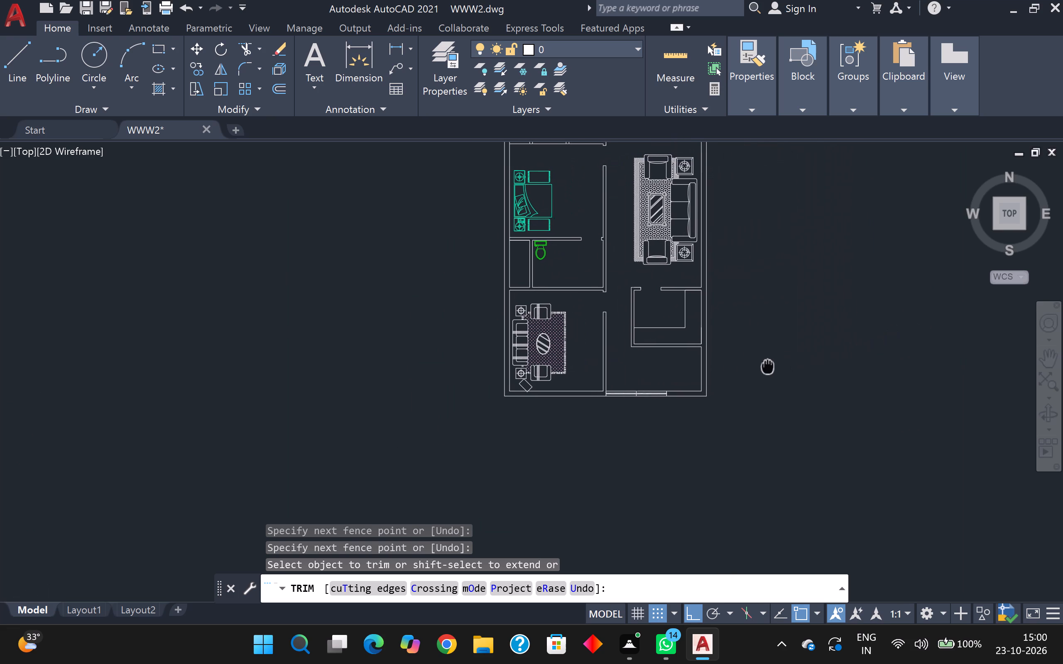
Open the Blocks collection of the Kitchens.dwg sample drawing in DesignCenter.
middle_click_drag(765, 366, 764, 366)
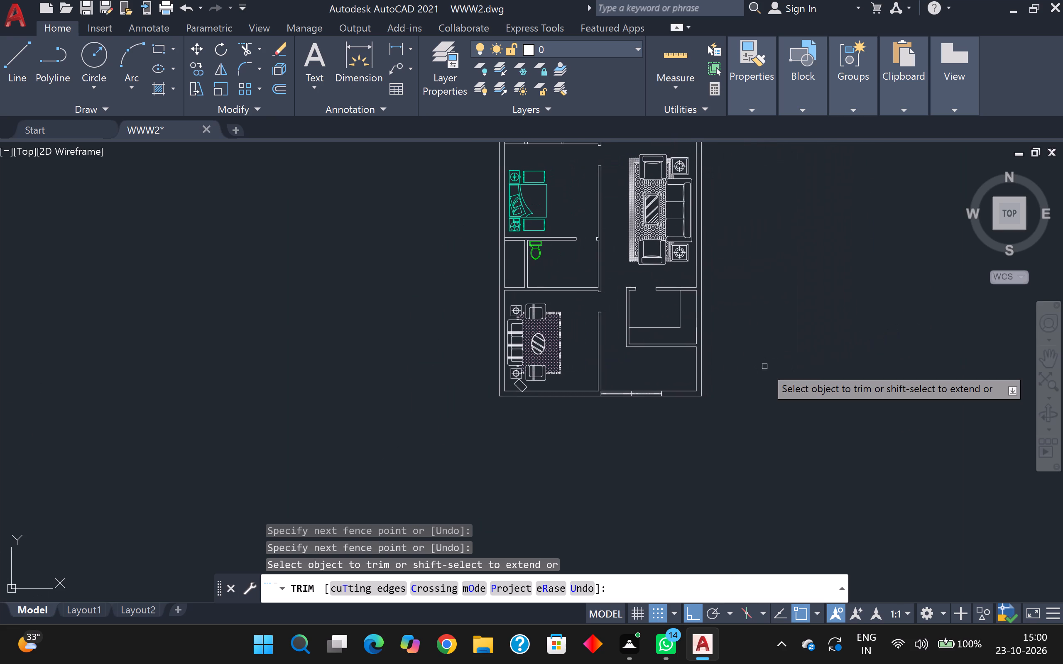
key("Escape")
key("d")
key("e")
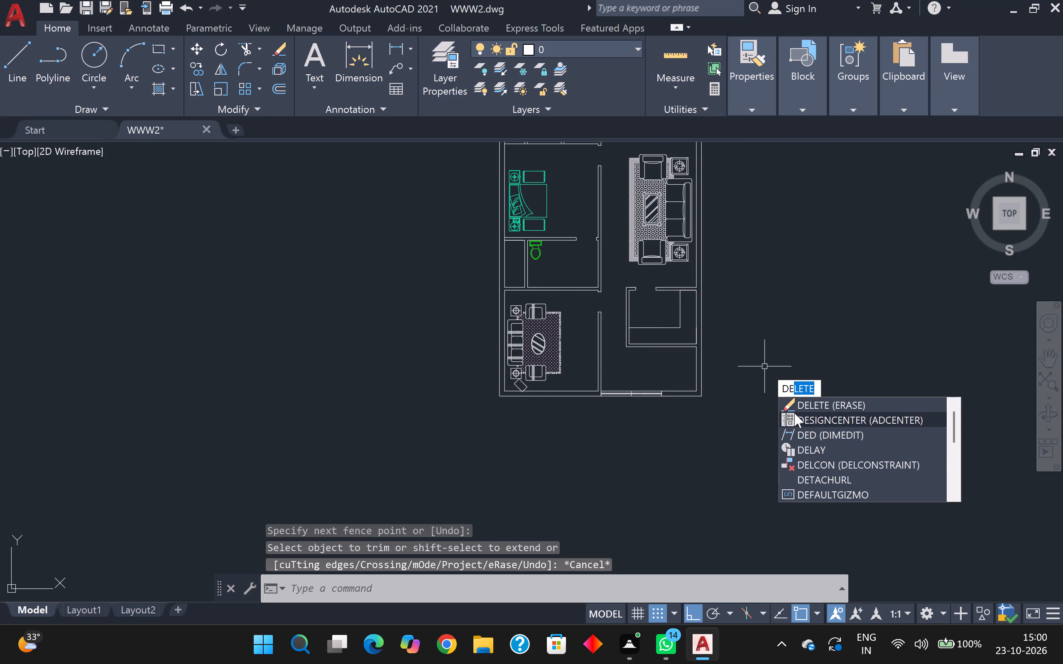
left_click(794, 413)
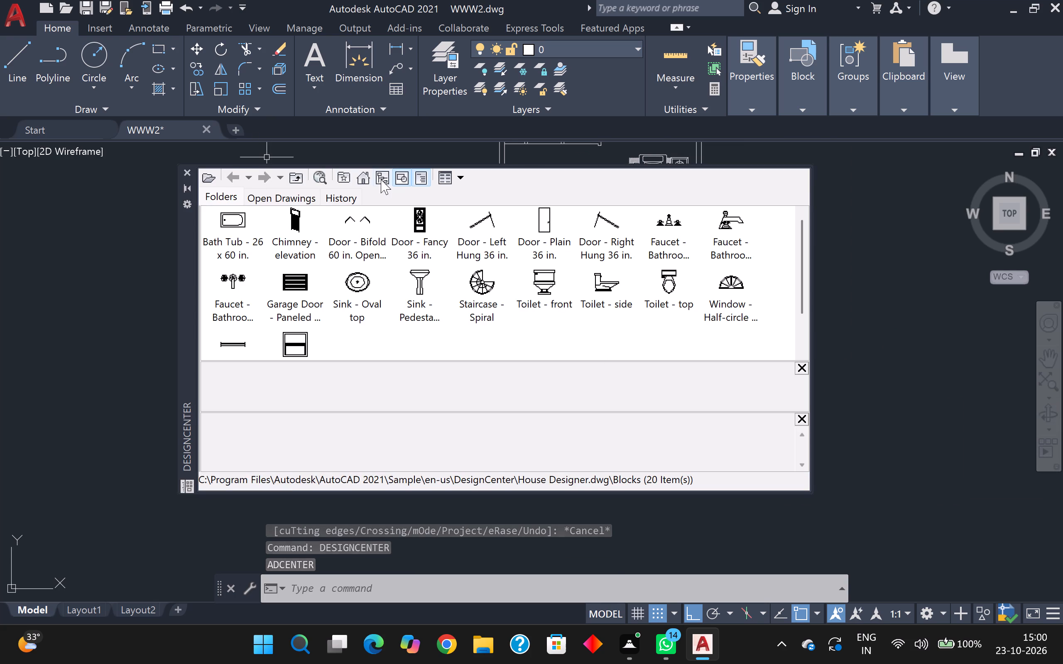
double_click(361, 178)
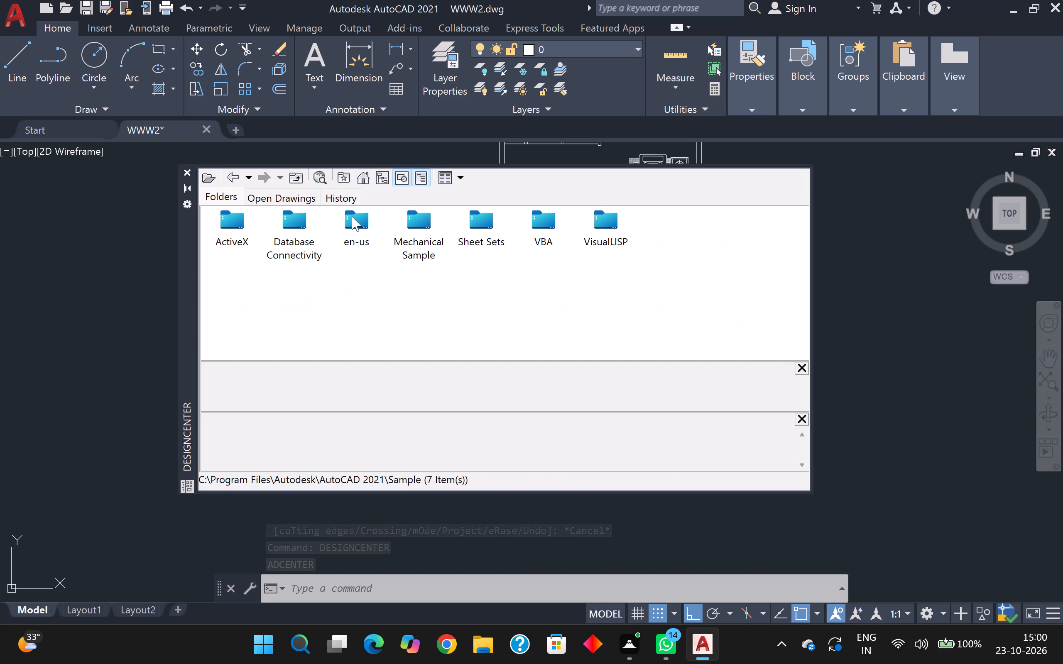
double_click(347, 226)
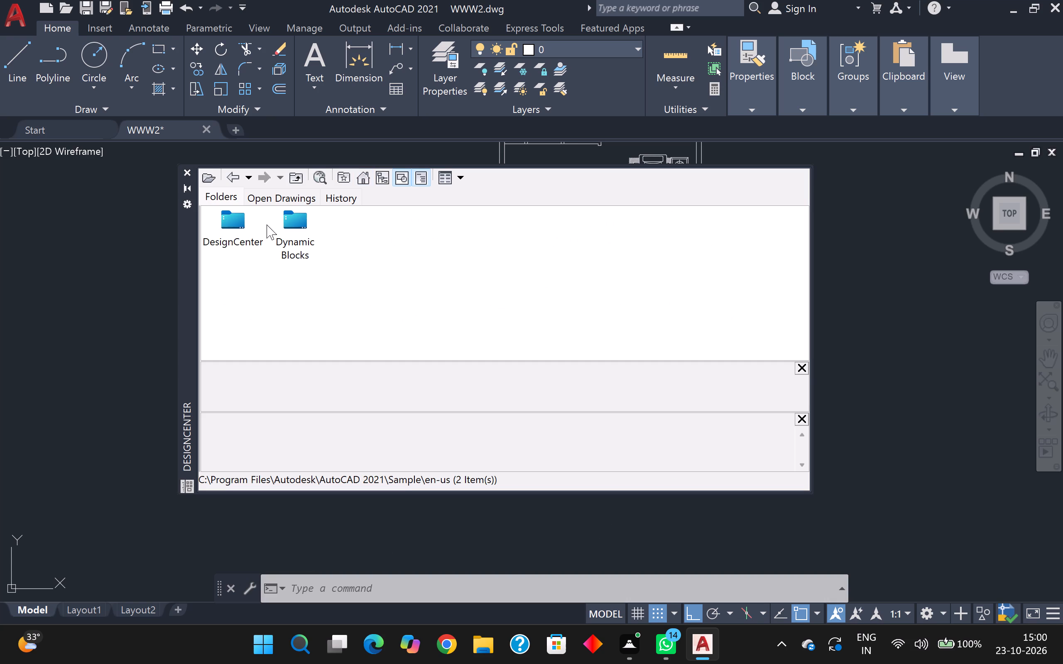
double_click(243, 218)
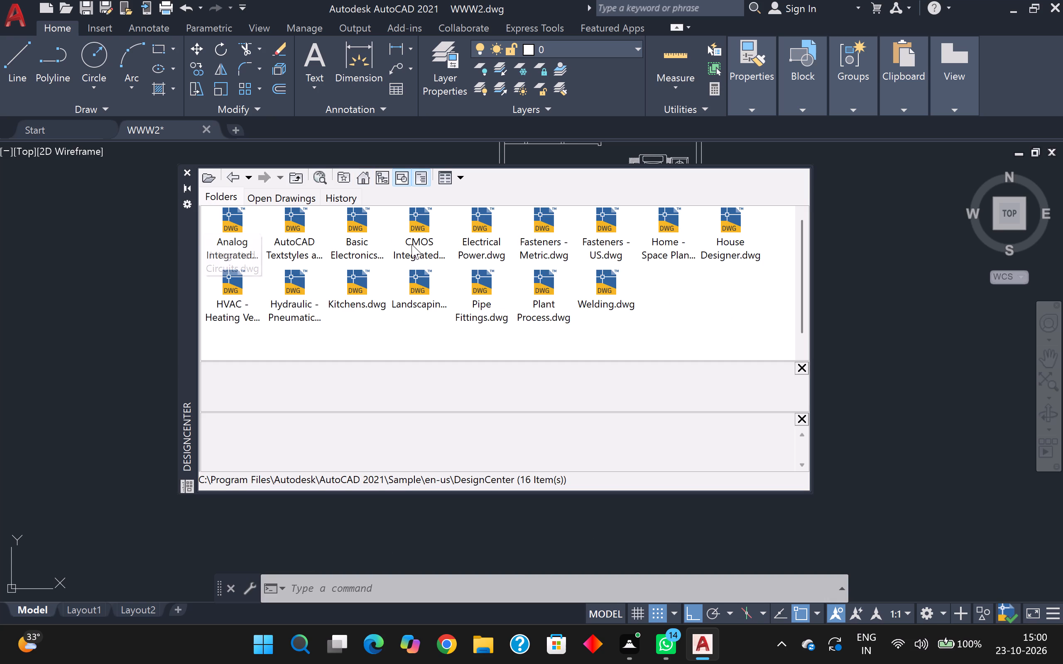
double_click(356, 281)
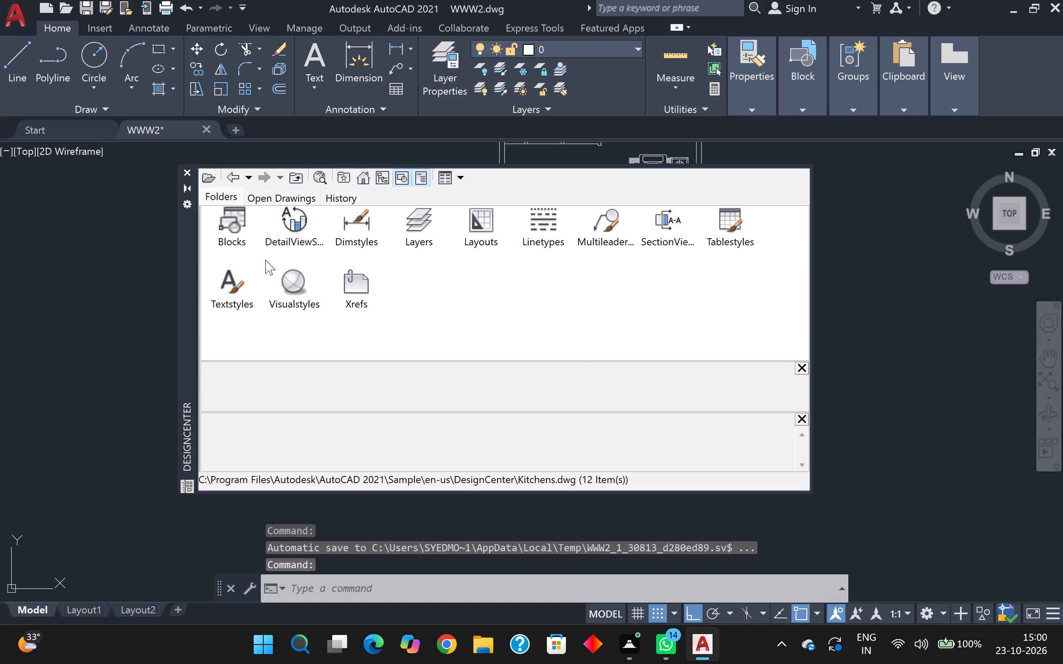
scroll(258, 265, "up", 2)
double_click(242, 230)
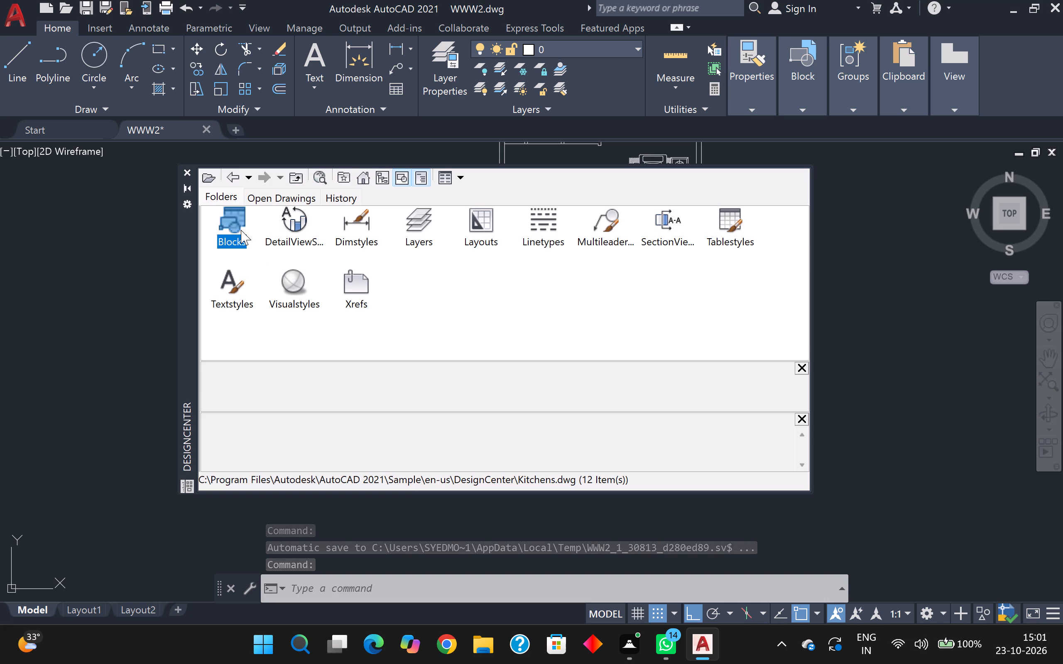
double_click(240, 230)
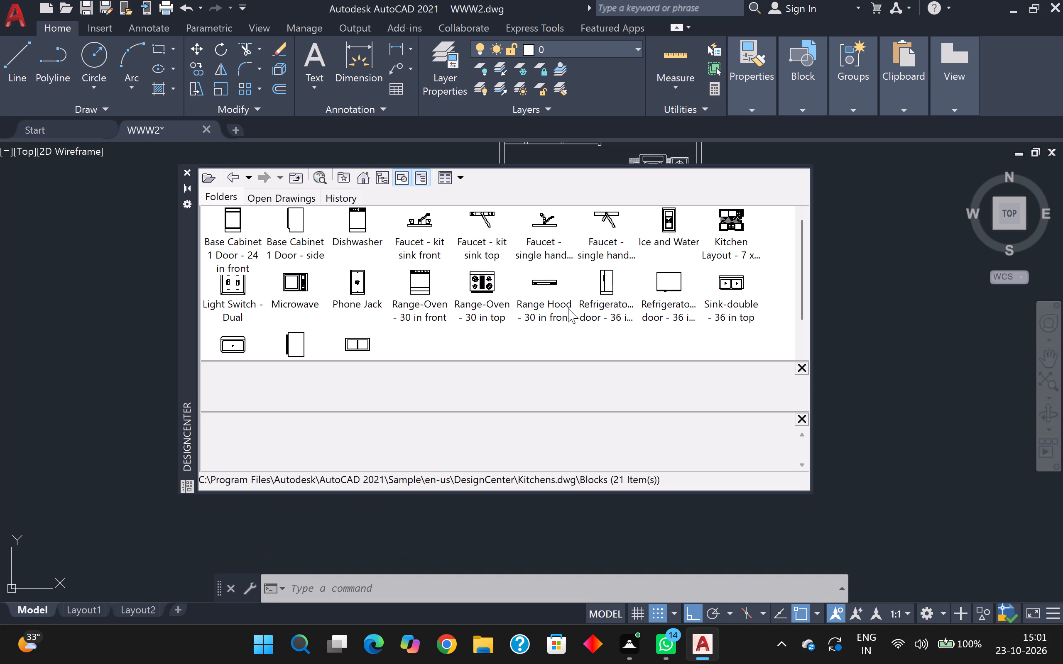
Insert the Range-Oven 30 in top, Sink-double 36 in top and Microwave blocks in empty space east of the plan, then close DesignCenter.
left_click_drag(482, 289, 860, 207)
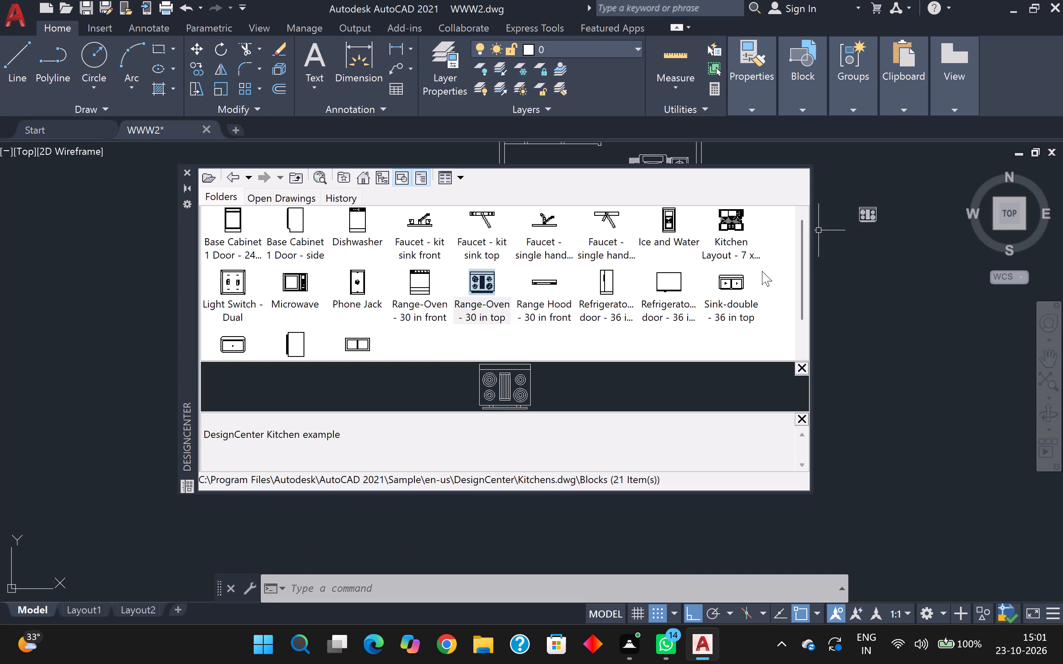
left_click_drag(732, 281, 892, 266)
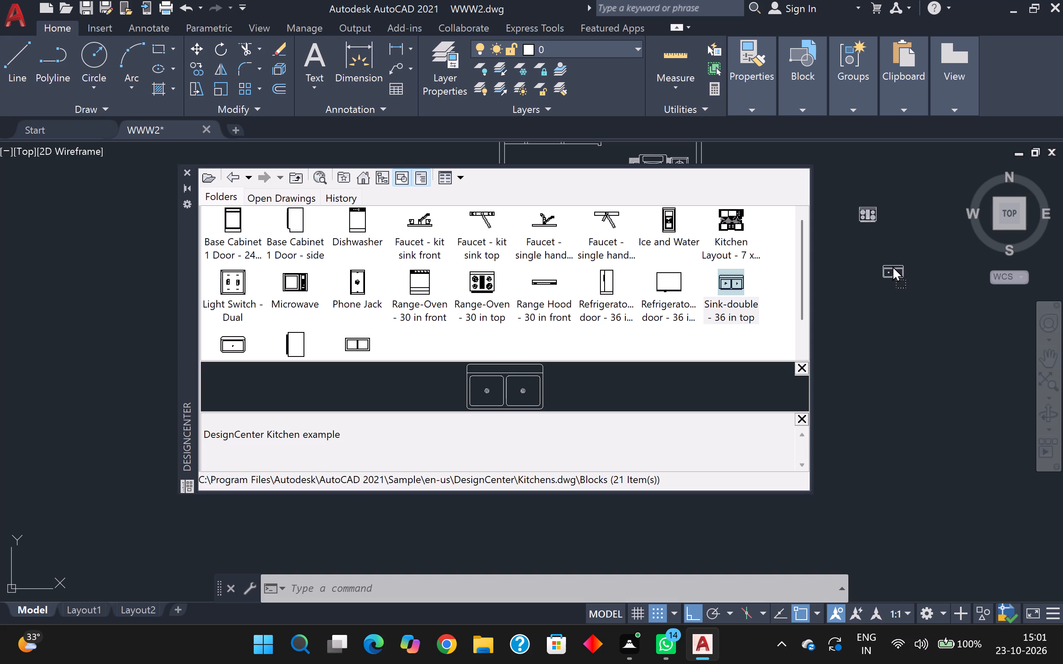
left_click_drag(892, 266, 863, 247)
left_click_drag(284, 277, 849, 298)
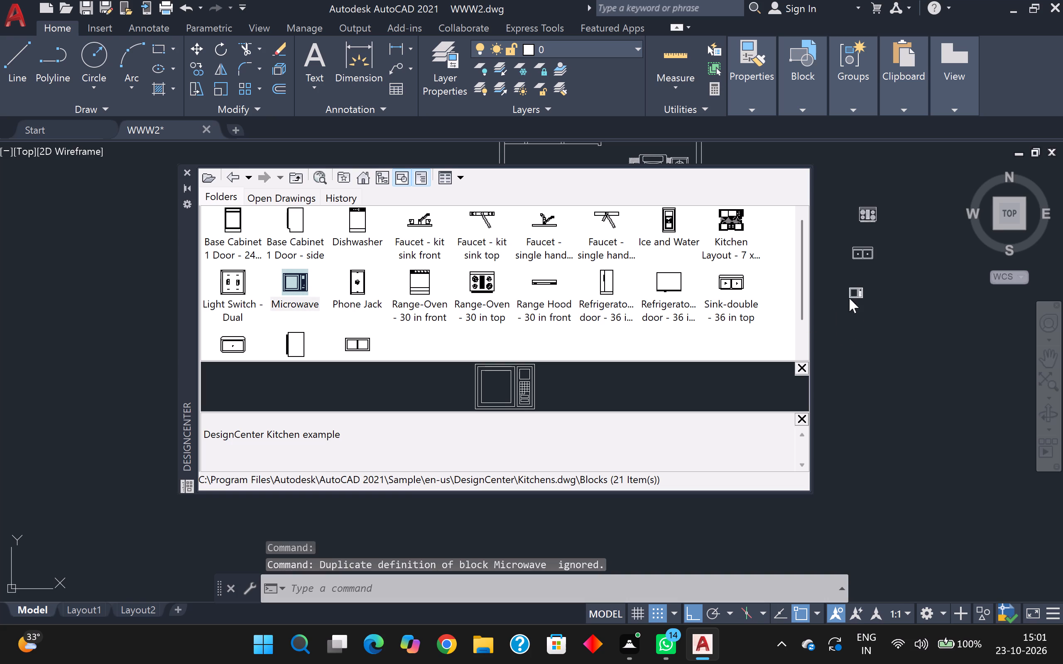
left_click(184, 174)
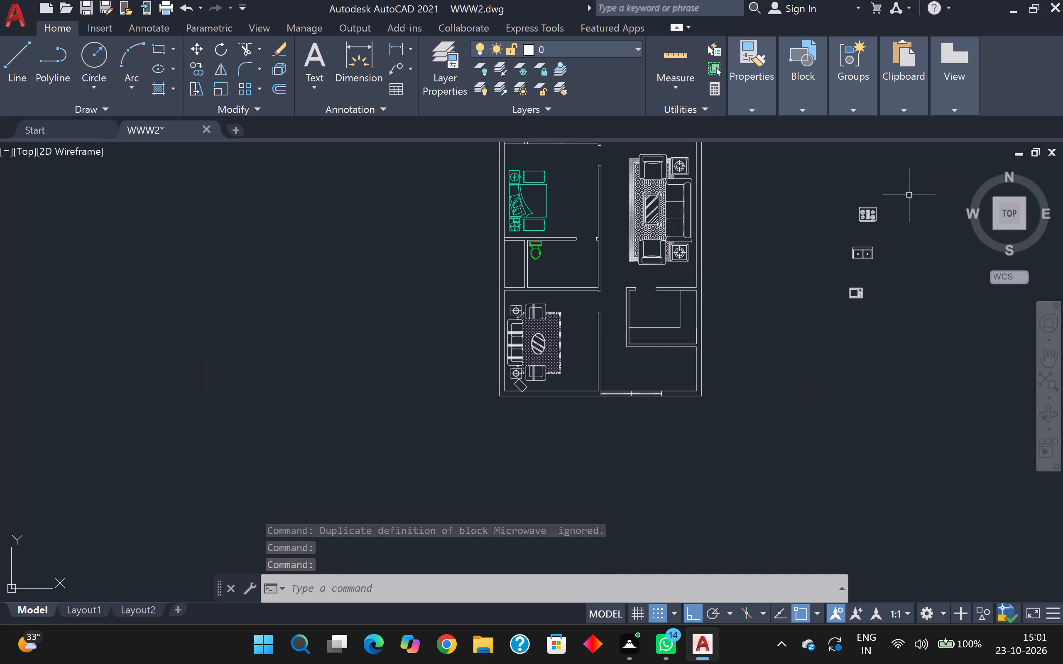
Move the range-oven block, with ortho off, onto the bottom run of the L-shaped counter, toward its west end.
left_click(877, 210)
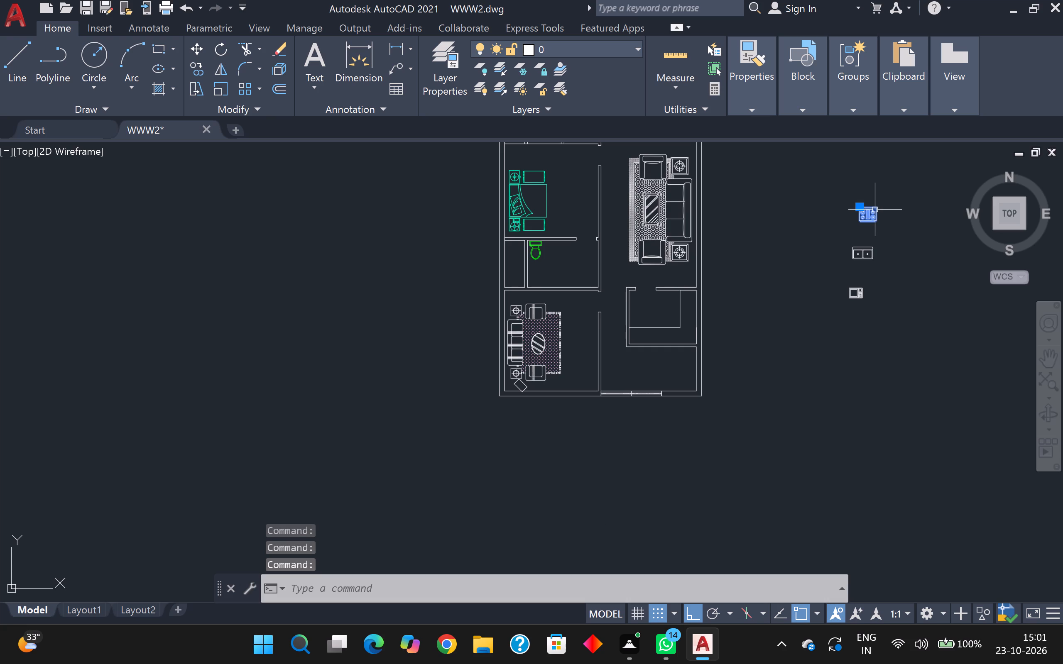
key("m")
key("Return")
left_click(873, 222)
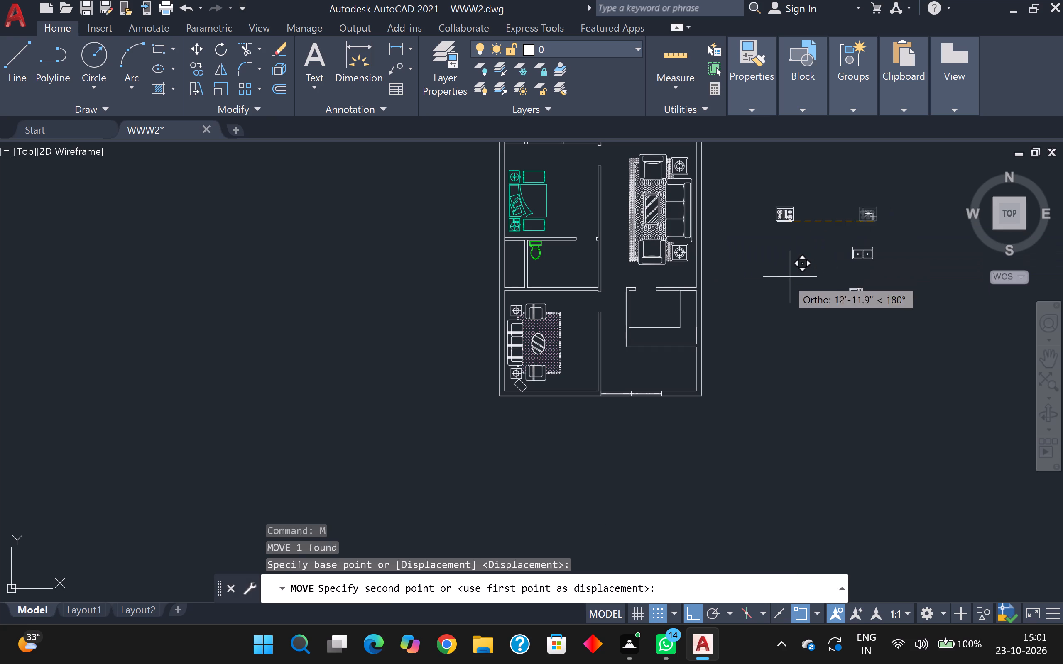
key("F8")
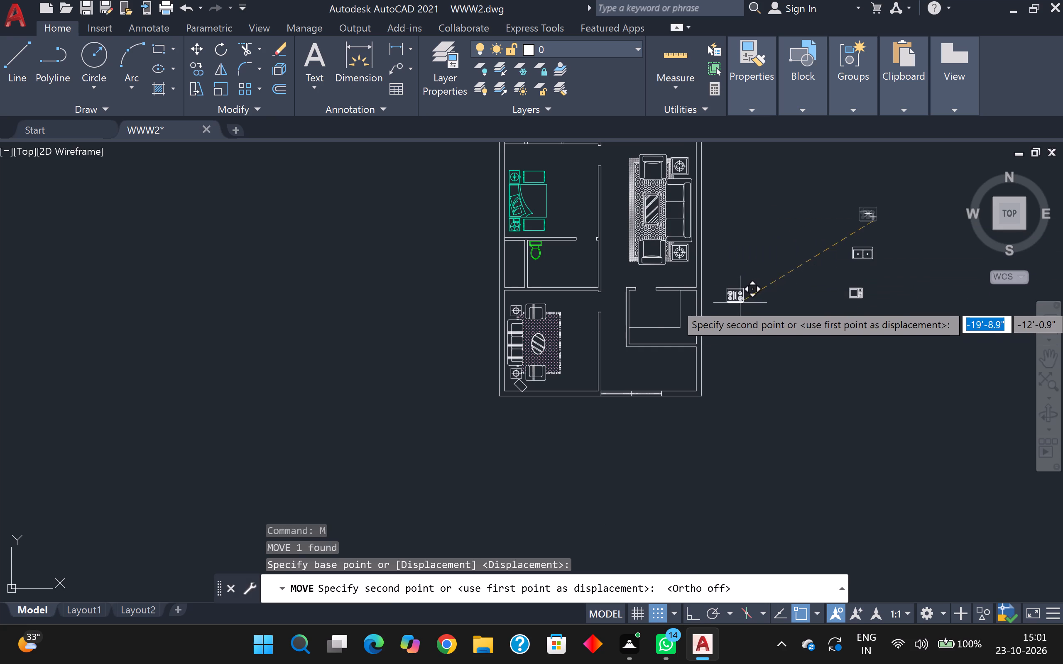
scroll(656, 332, "up", 3)
scroll(673, 370, "up", 1)
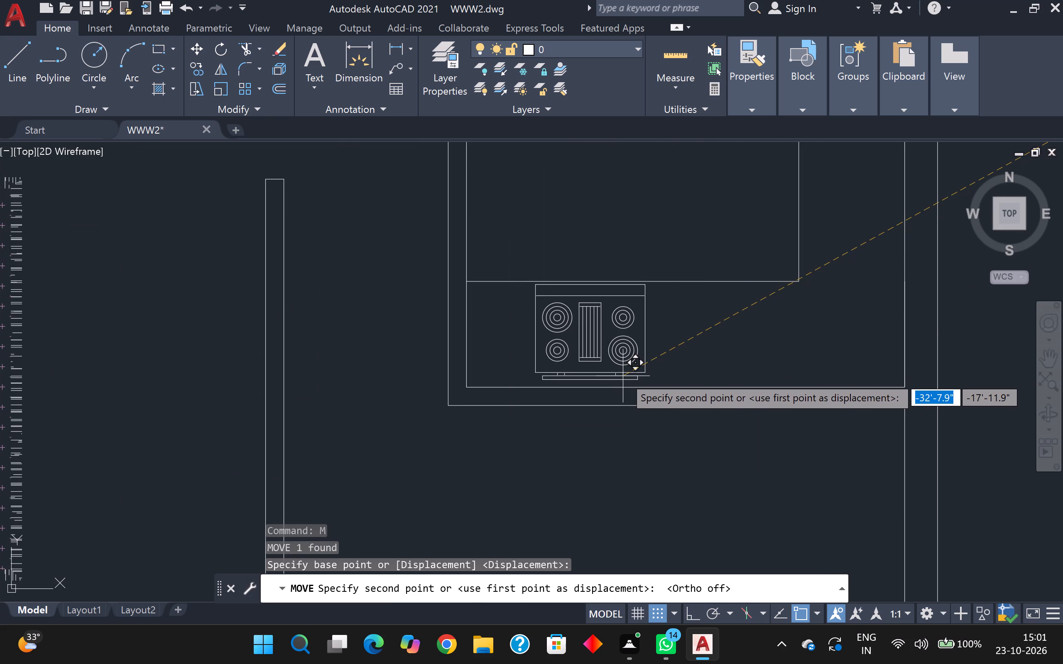
left_click(622, 378)
Rotate the double sink block 90° counterclockwise with ortho on.
scroll(621, 373, "down", 1)
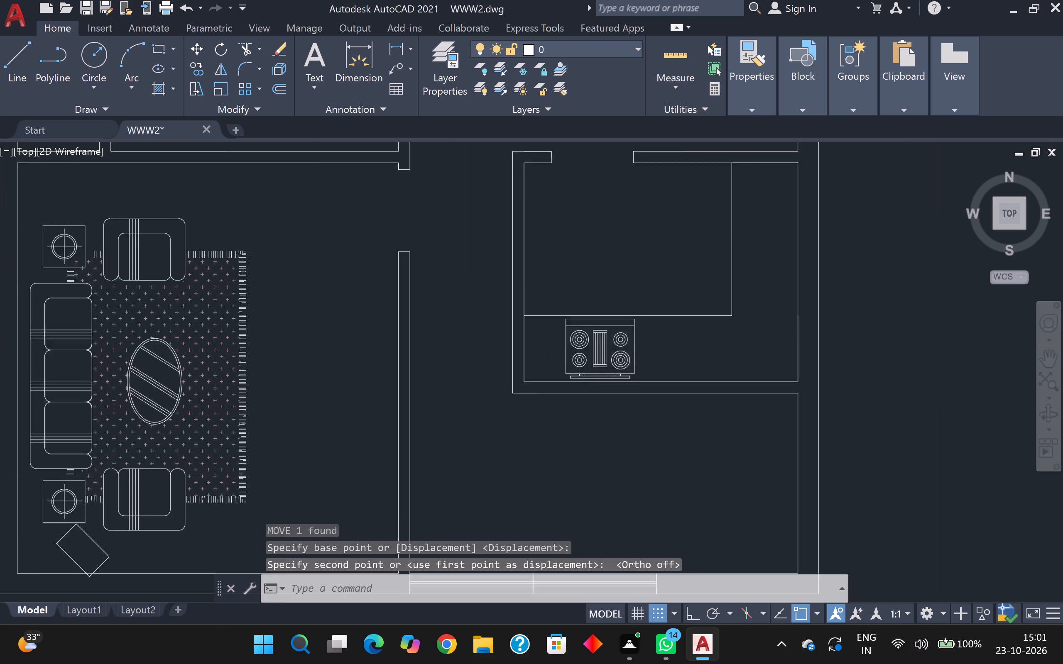
scroll(621, 373, "down", 1)
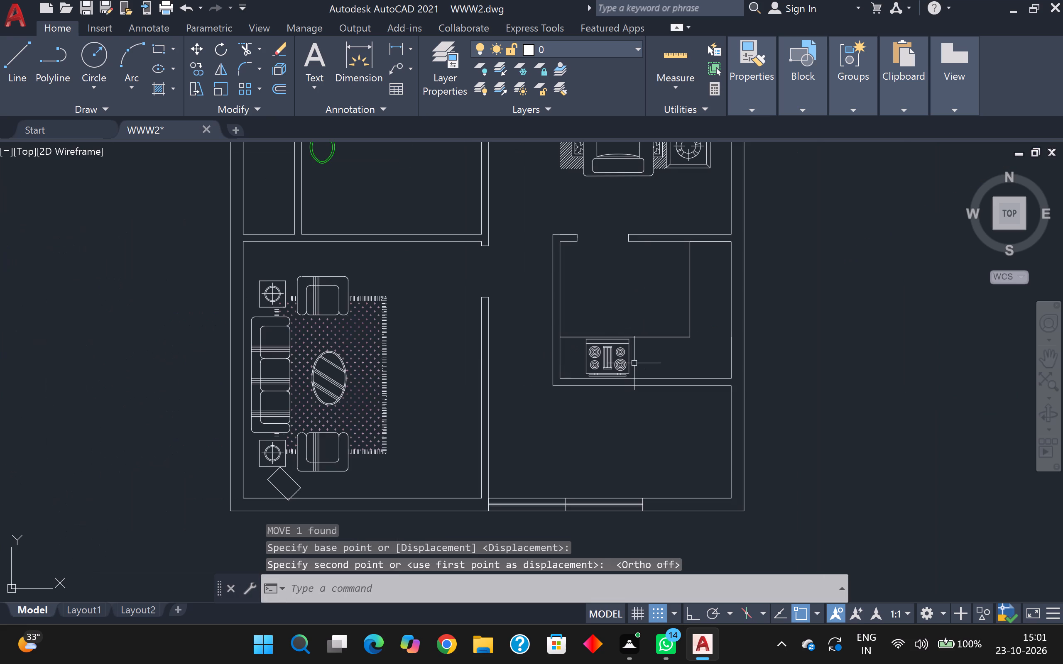
scroll(629, 363, "down", 2)
scroll(737, 342, "up", 4)
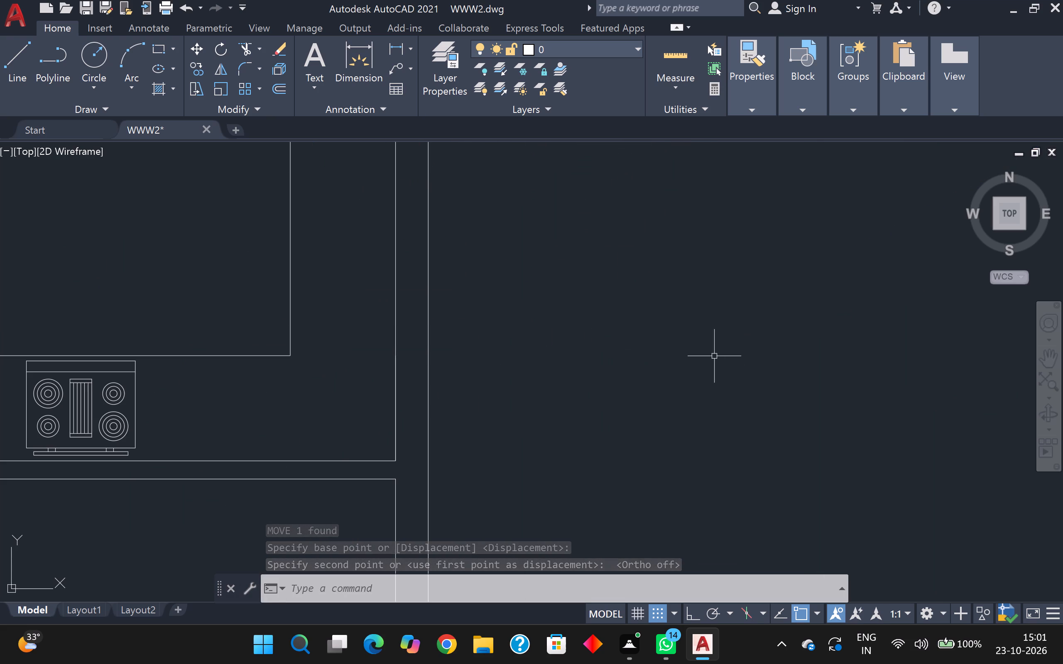
scroll(710, 336, "down", 2)
scroll(800, 310, "down", 2)
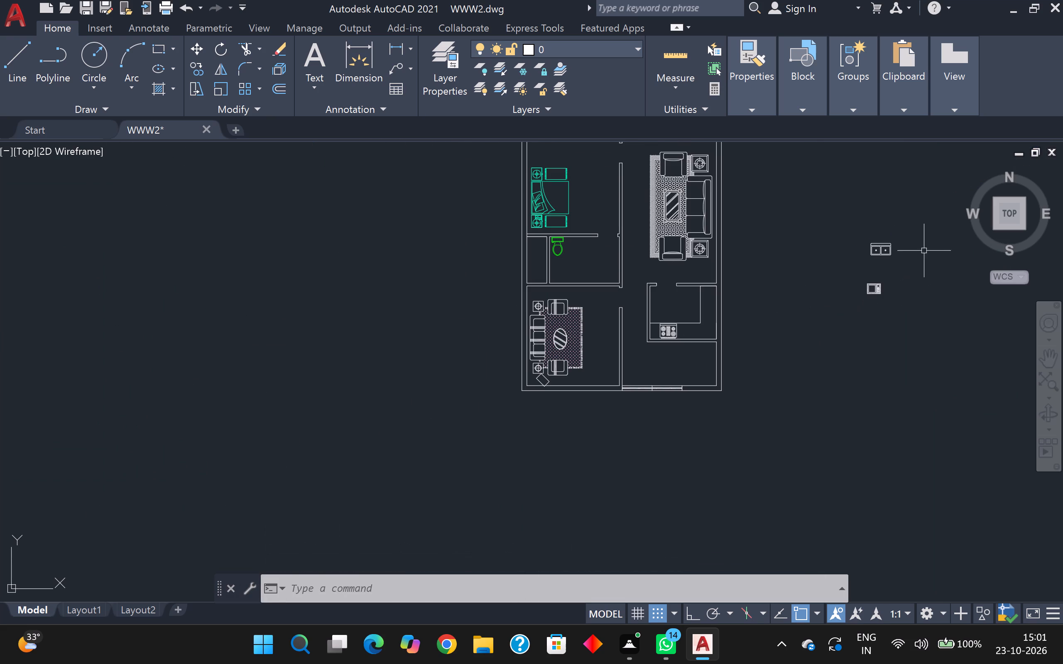
scroll(846, 261, "up", 4)
scroll(869, 244, "down", 3)
left_click(904, 223)
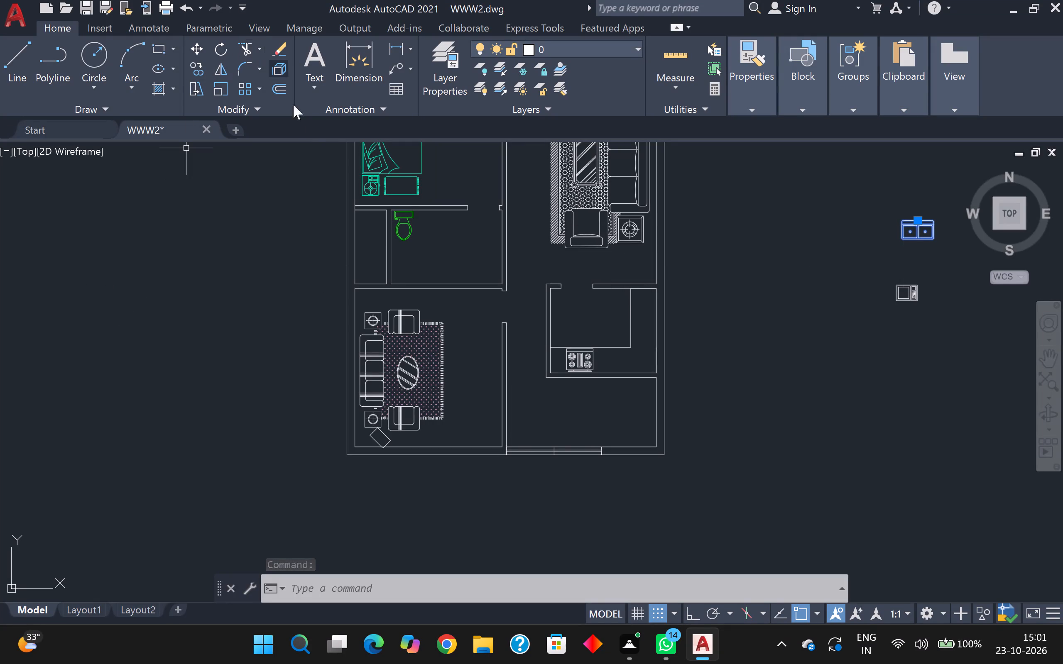
key("F8")
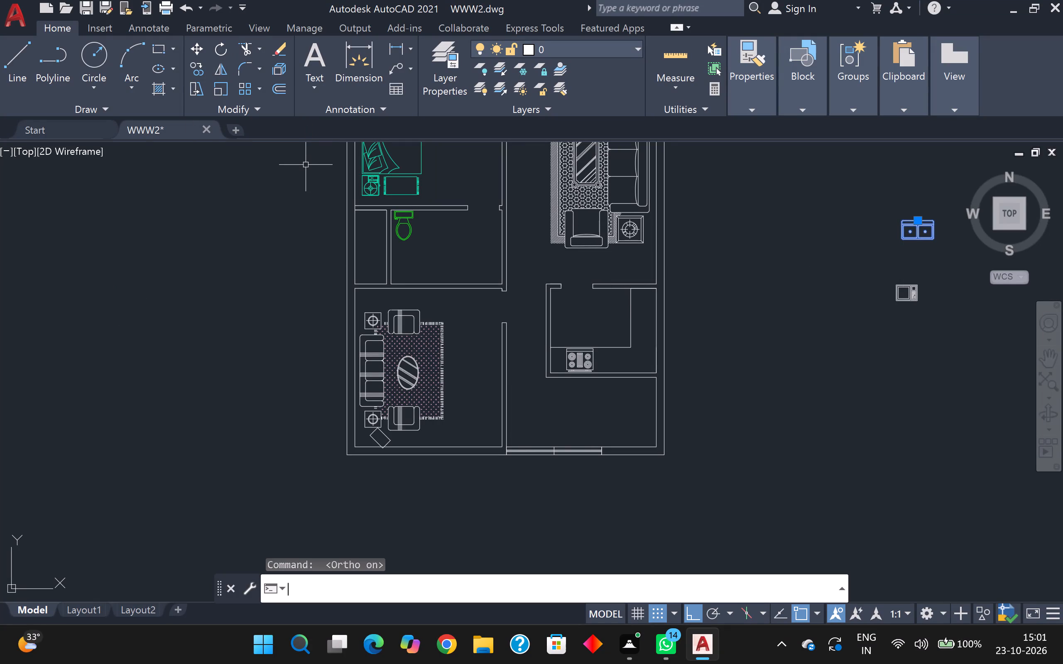
type("ro")
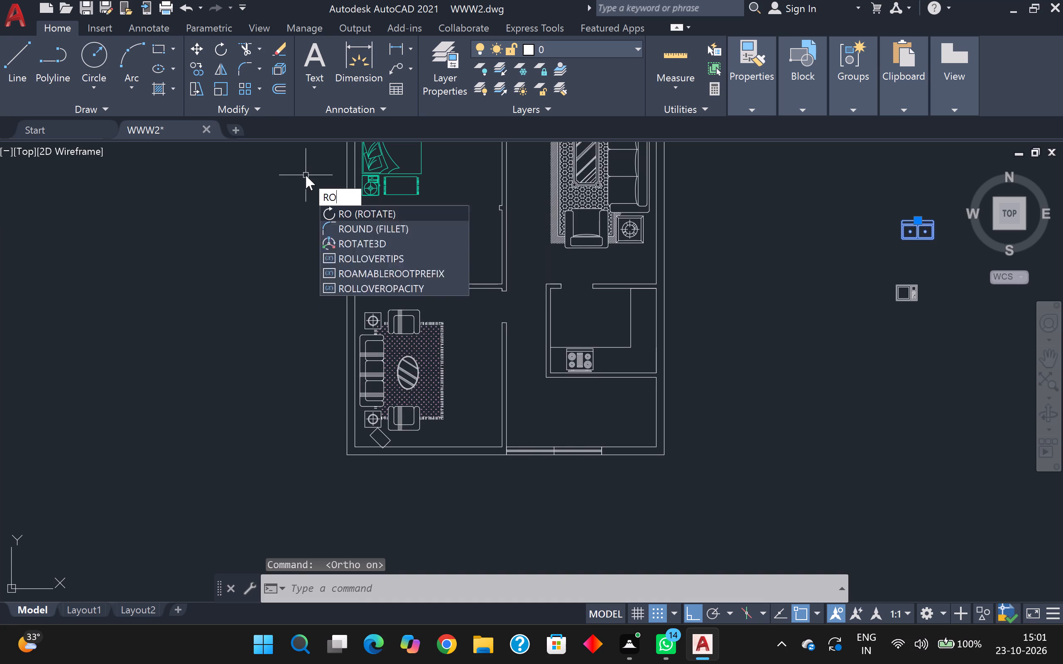
key("Return")
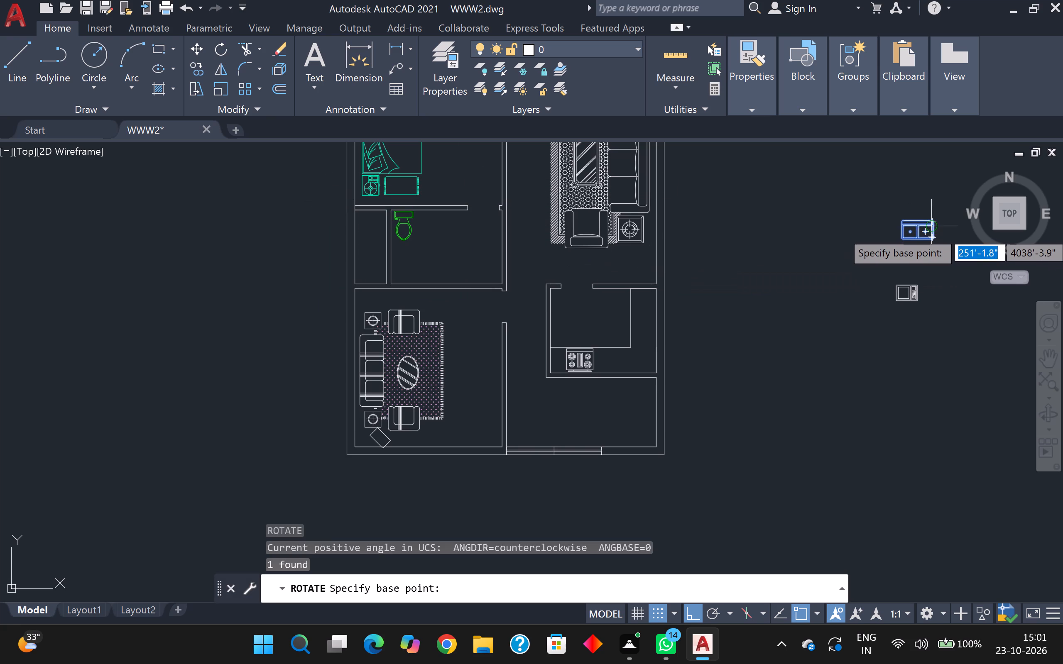
left_click(924, 235)
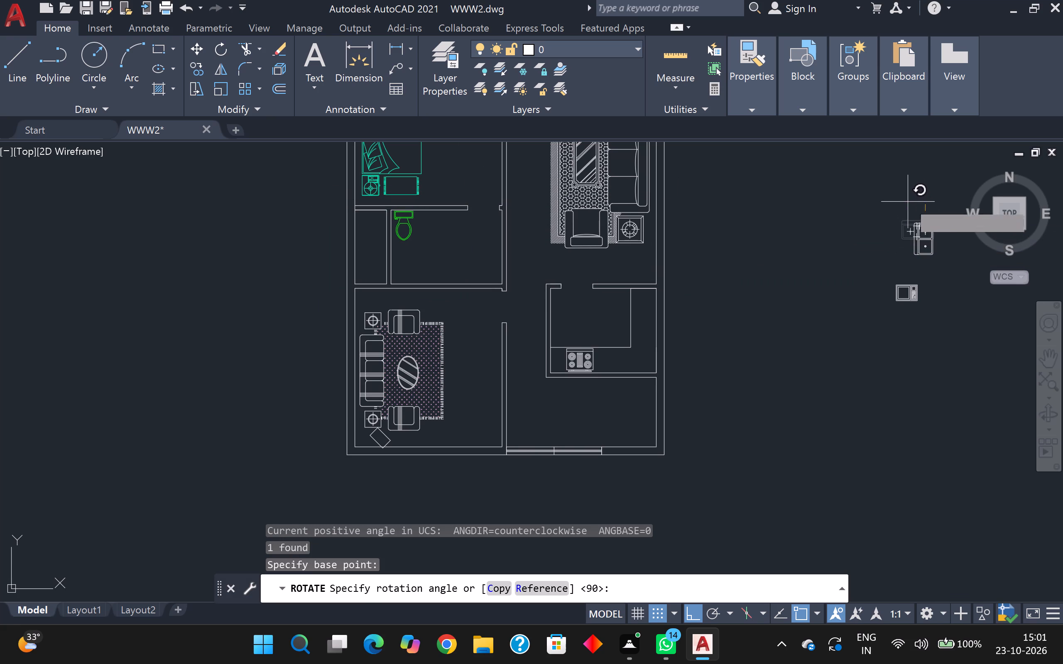
left_click(906, 195)
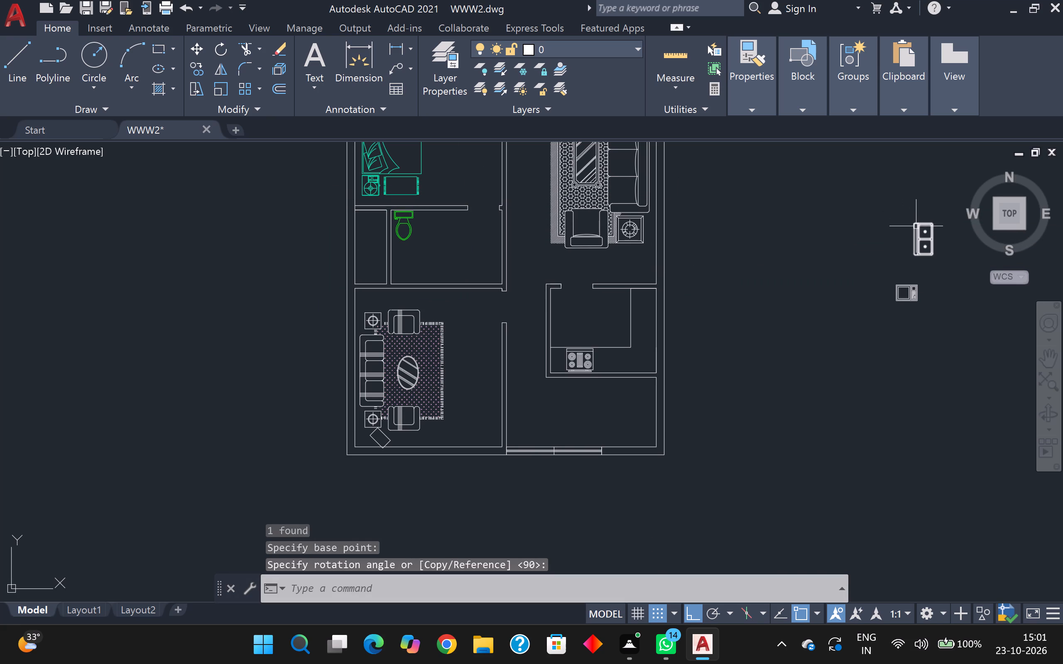
Rotate the vertical double sink block 180° so that its back edge faces east.
left_click(929, 233)
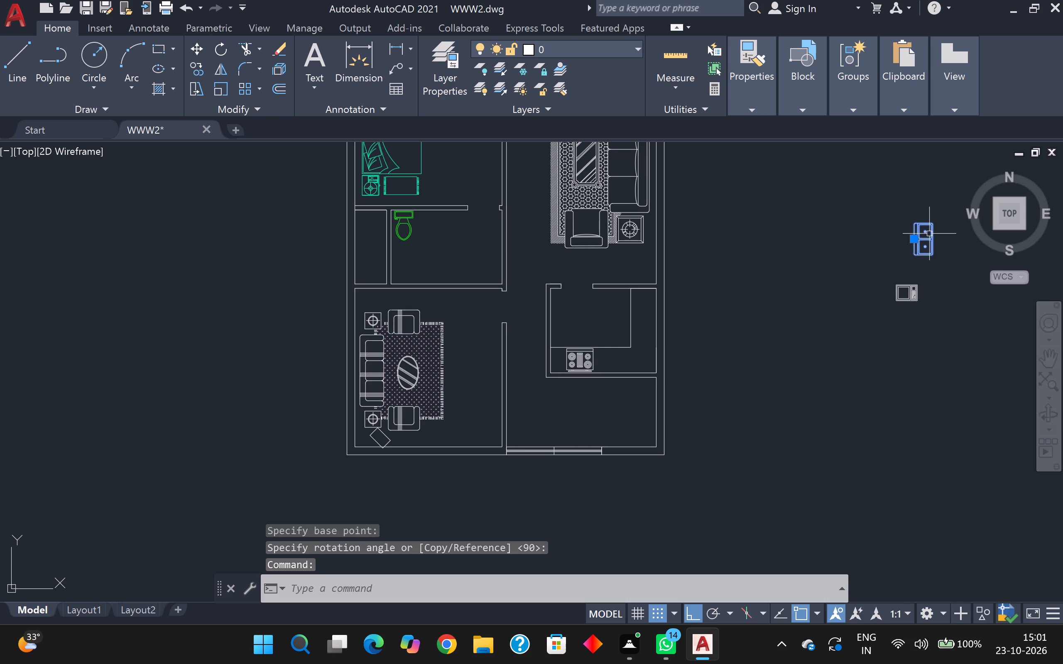
key("r")
key("o")
key("Return")
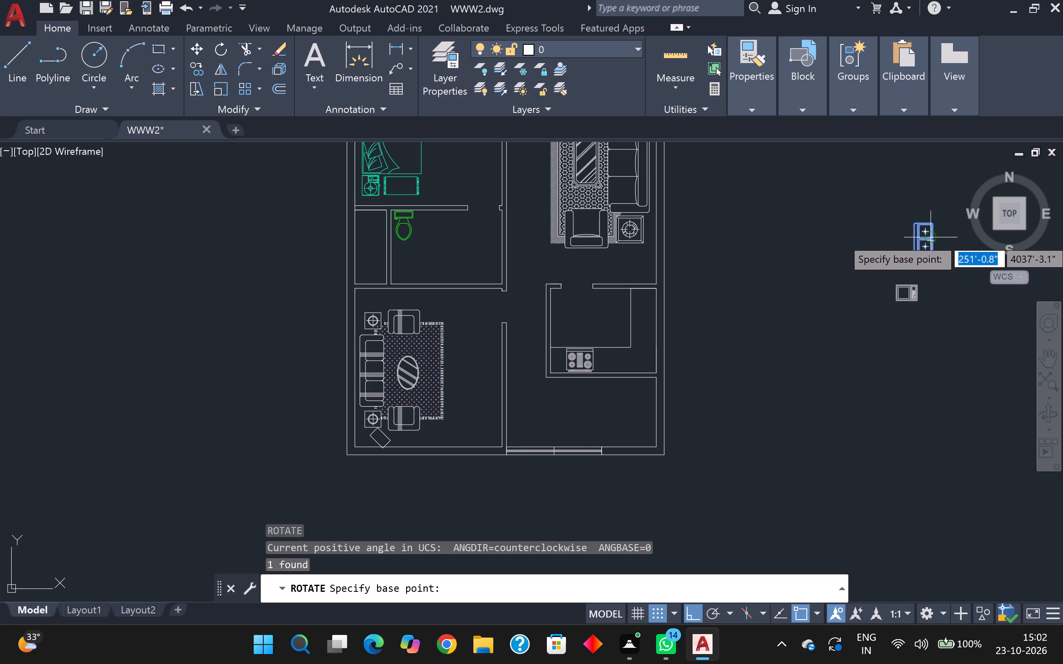
left_click(928, 237)
left_click(856, 278)
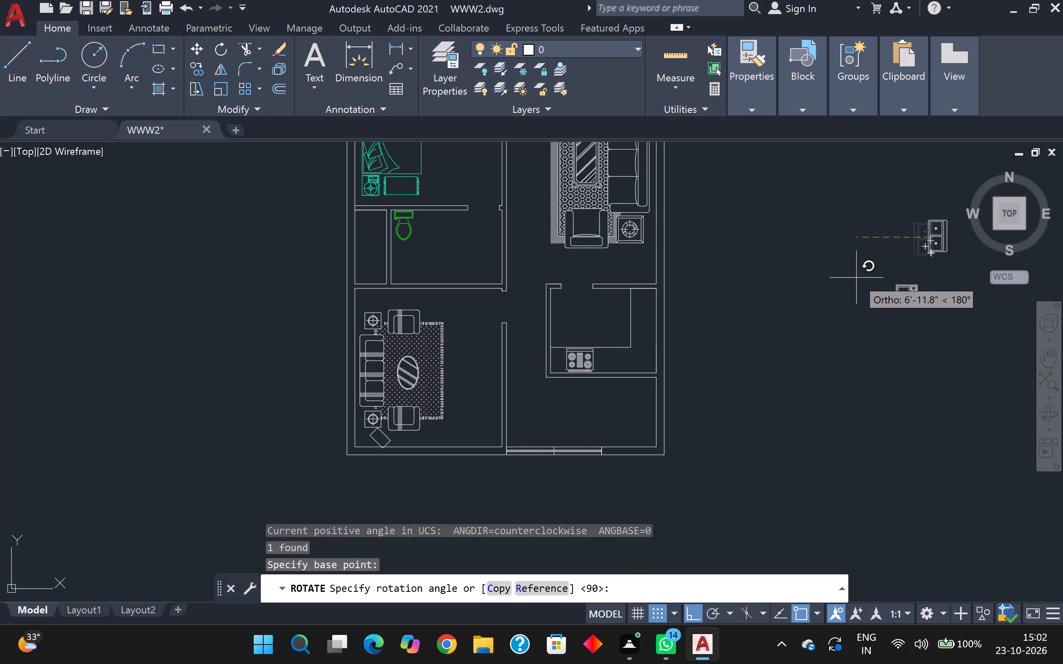
Move the double sink block, with ortho off, onto the east run of the L-shaped counter, near its north end.
left_click(930, 226)
key("m")
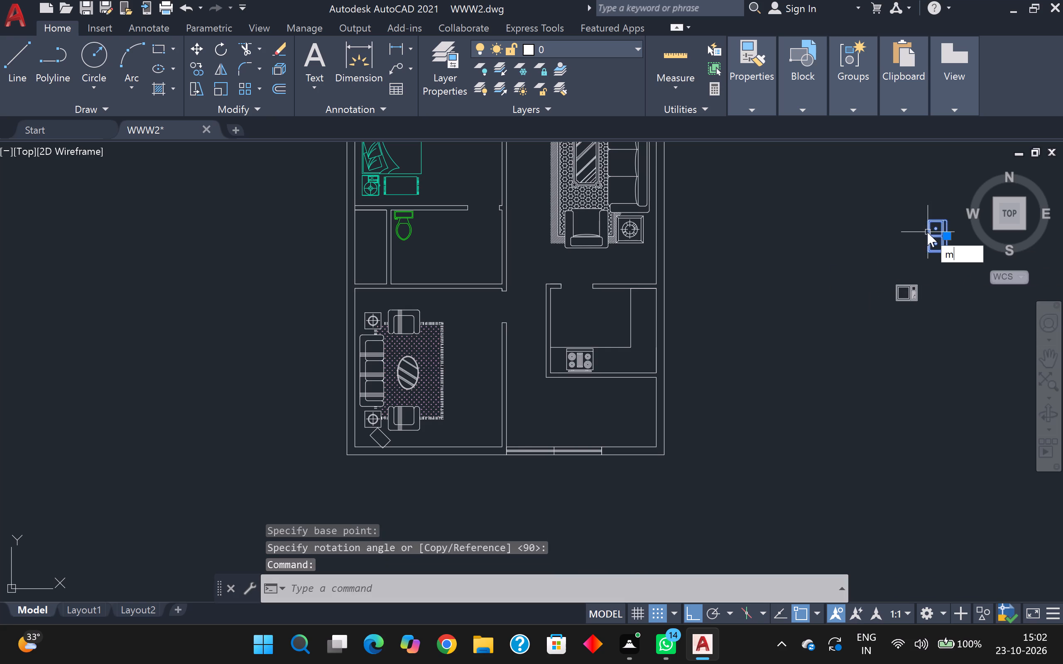
key("Return")
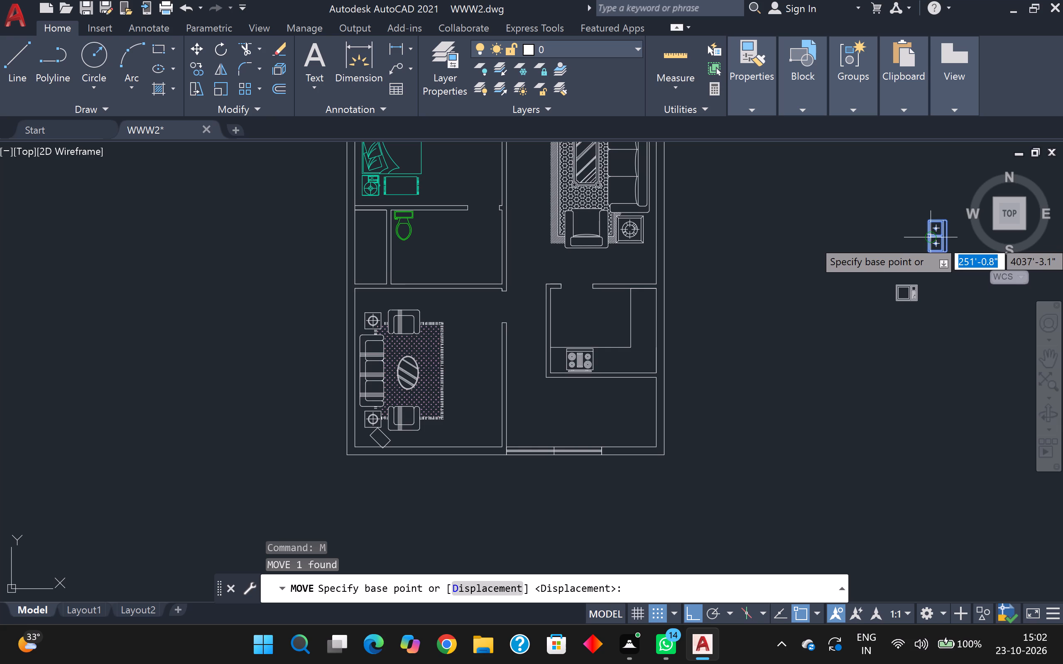
left_click(932, 239)
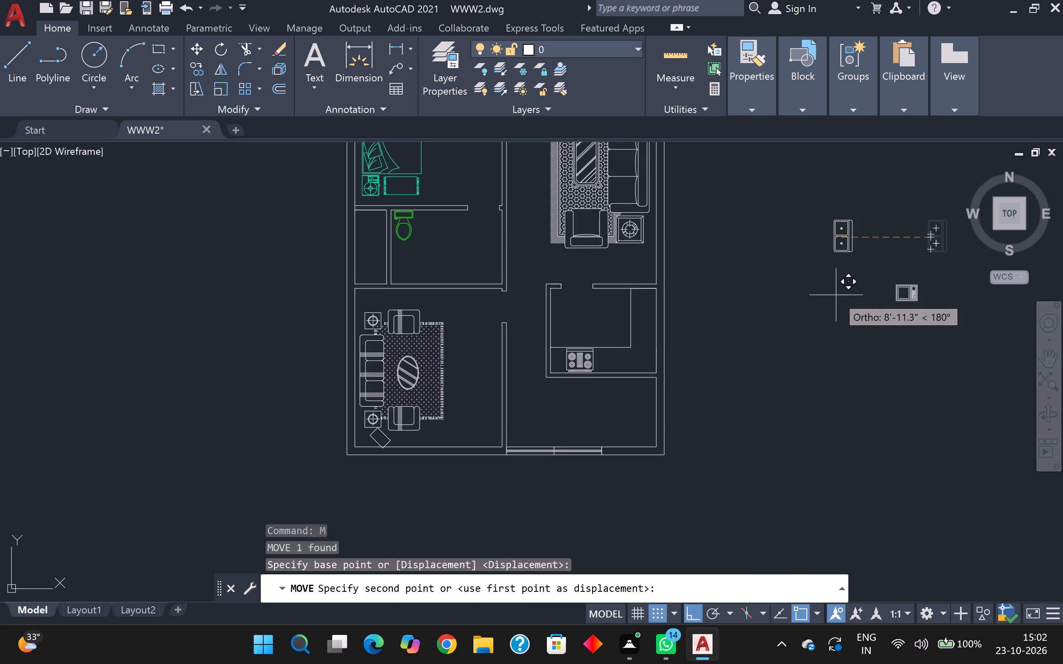
key("F8")
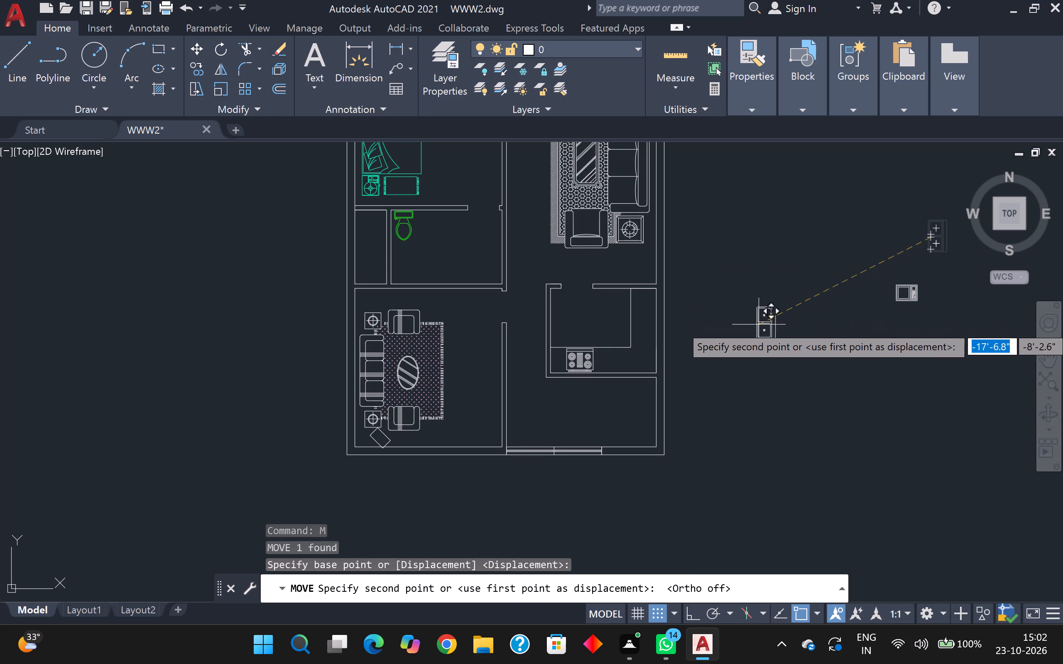
scroll(643, 329, "up", 4)
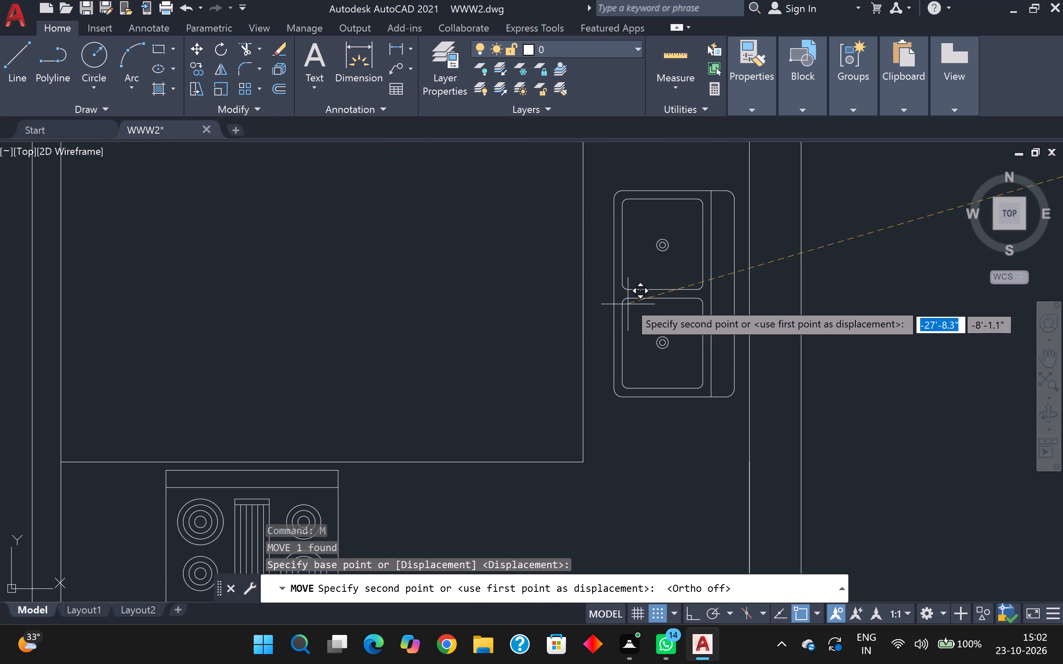
scroll(623, 277, "down", 1)
middle_click_drag(623, 277, 621, 279)
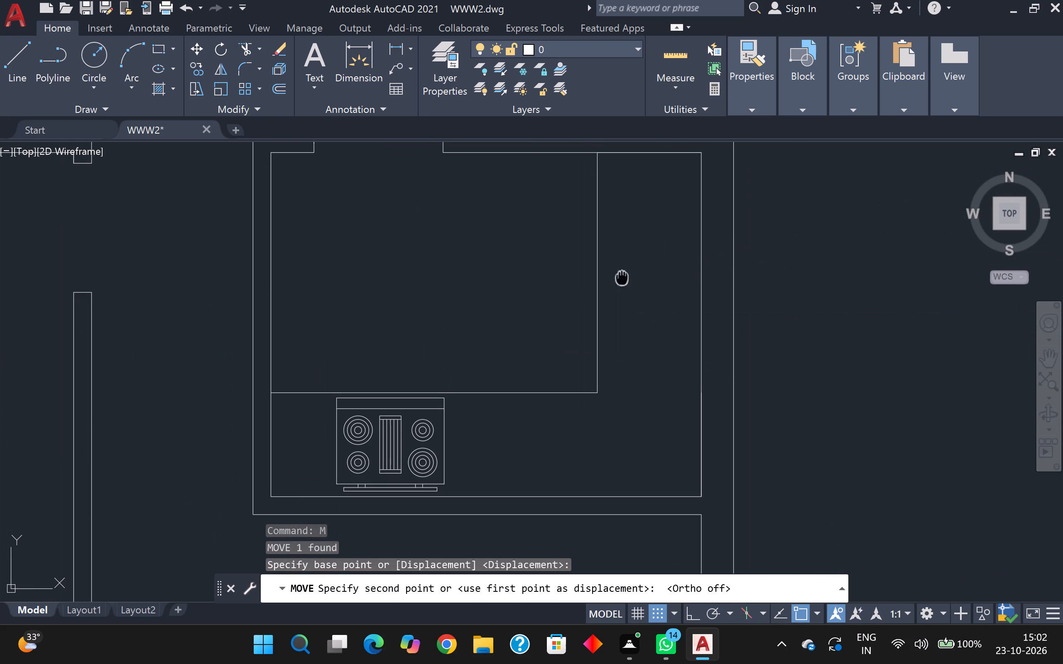
middle_click_drag(621, 279, 602, 321)
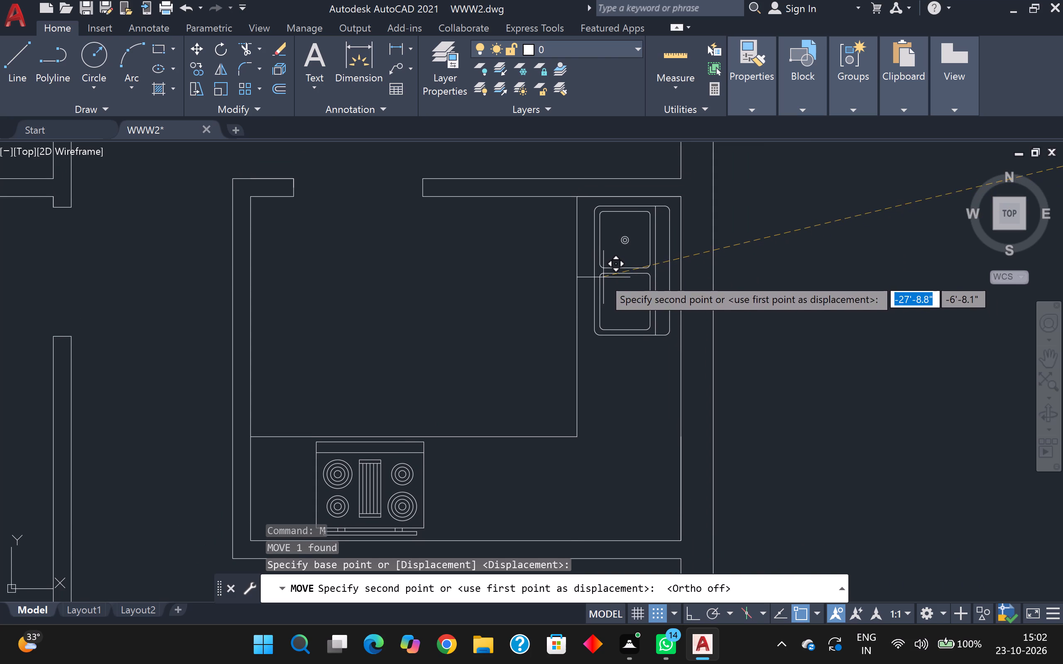
left_click(603, 277)
Move the microwave block onto the L-shaped counter's southeast corner, east of the range.
scroll(603, 277, "down", 4)
scroll(773, 278, "up", 2)
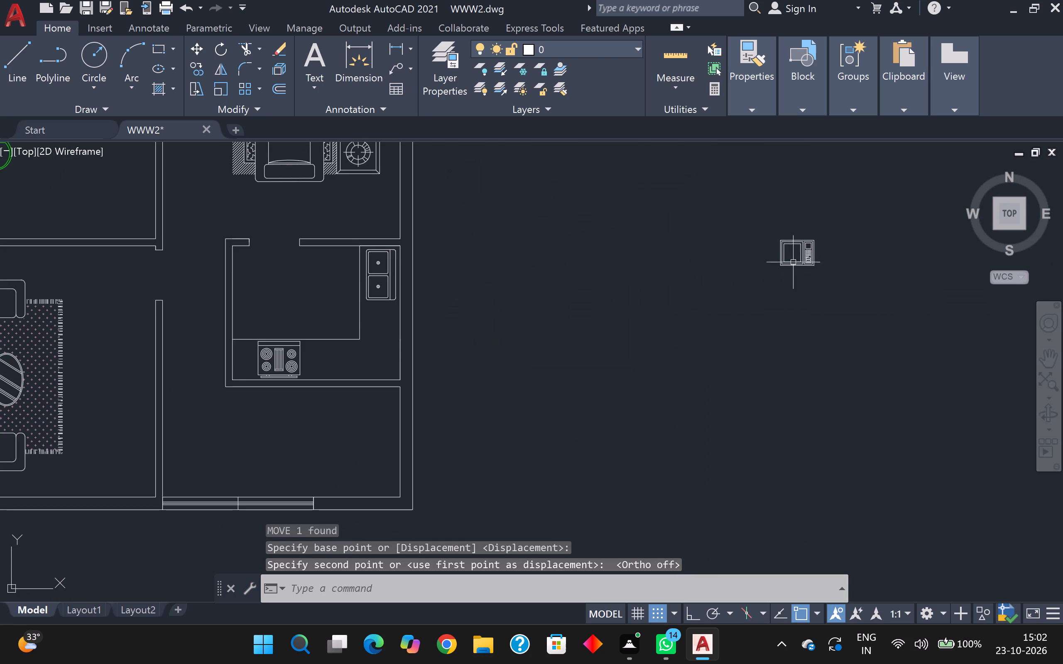
left_click(770, 227)
left_click(838, 291)
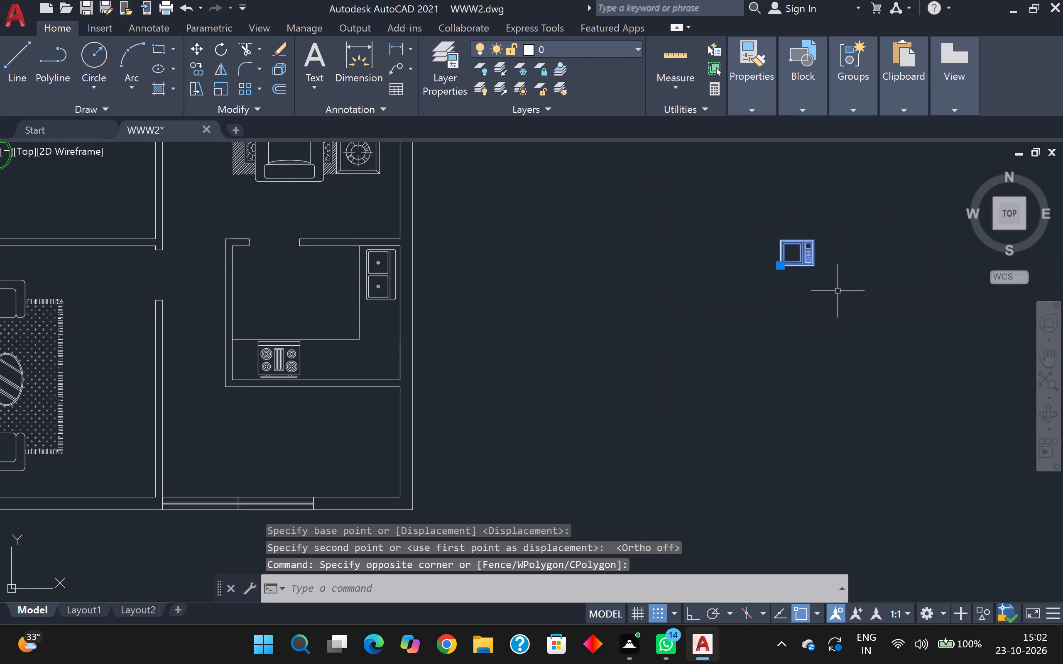
key("m")
key("Return")
left_click(797, 257)
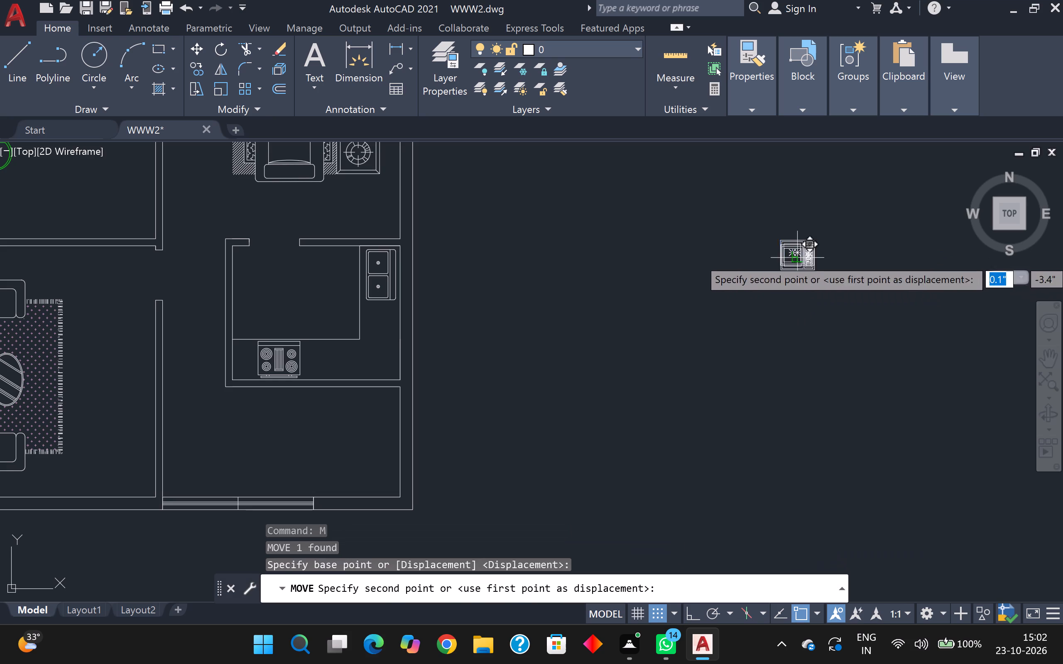
scroll(369, 366, "up", 4)
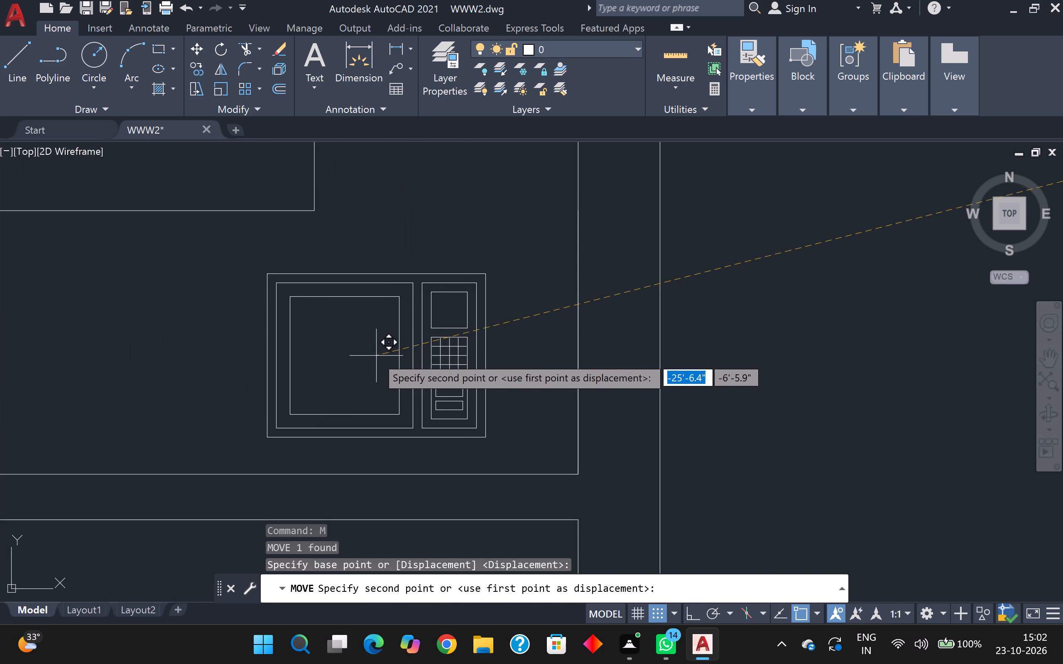
left_click(411, 356)
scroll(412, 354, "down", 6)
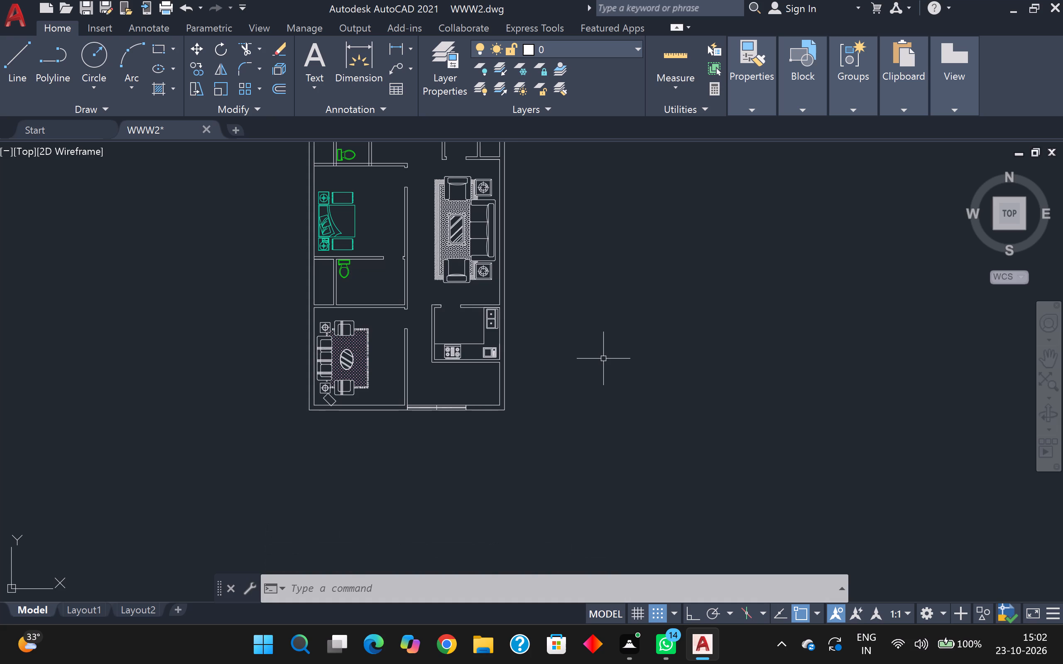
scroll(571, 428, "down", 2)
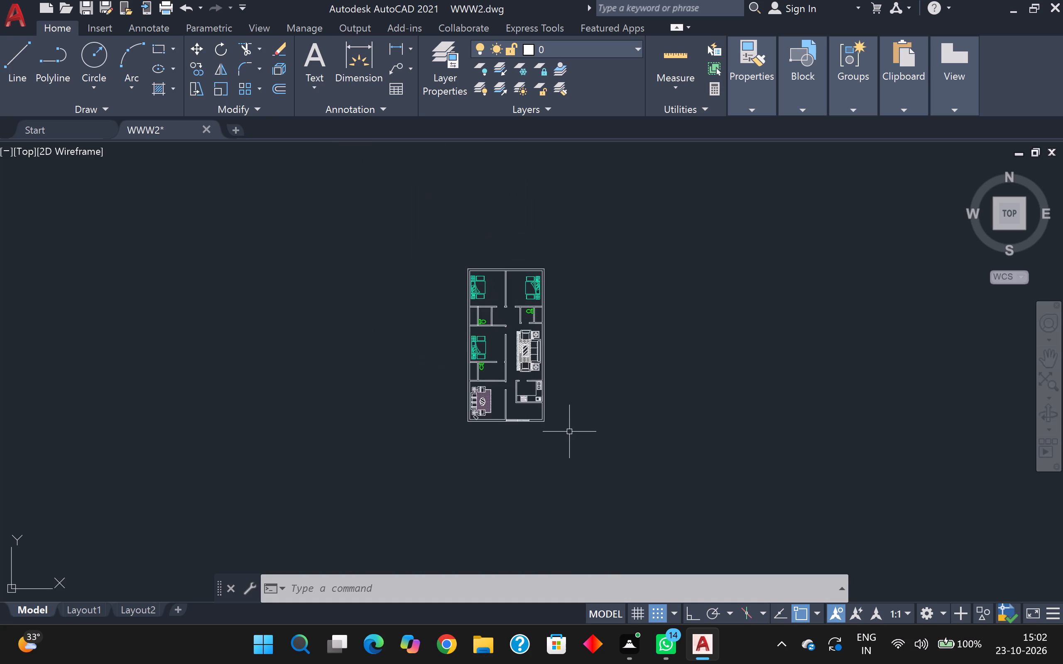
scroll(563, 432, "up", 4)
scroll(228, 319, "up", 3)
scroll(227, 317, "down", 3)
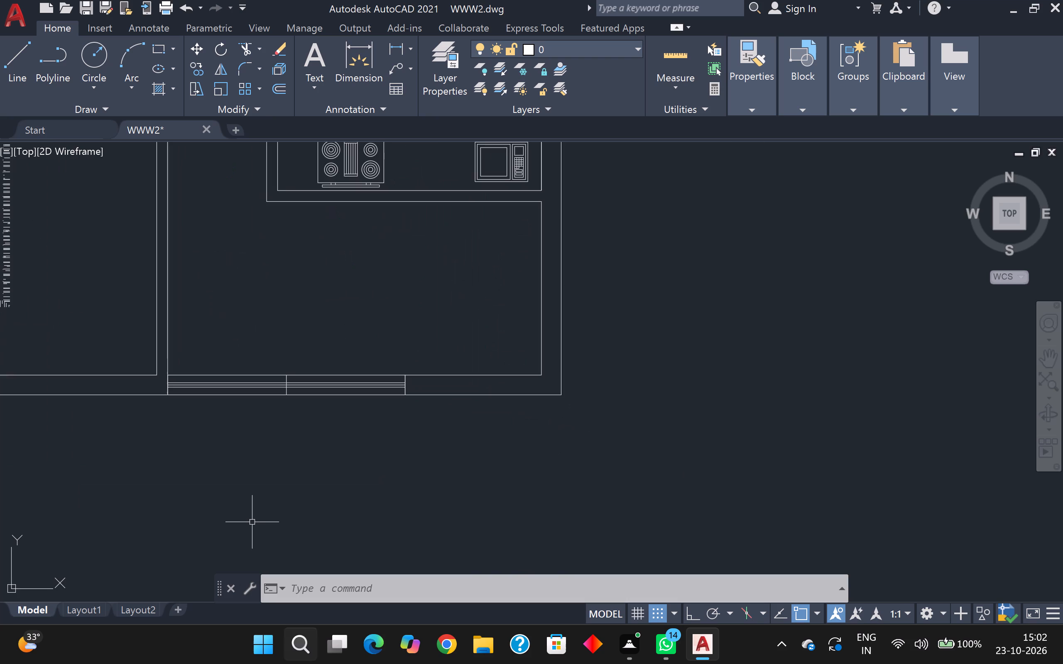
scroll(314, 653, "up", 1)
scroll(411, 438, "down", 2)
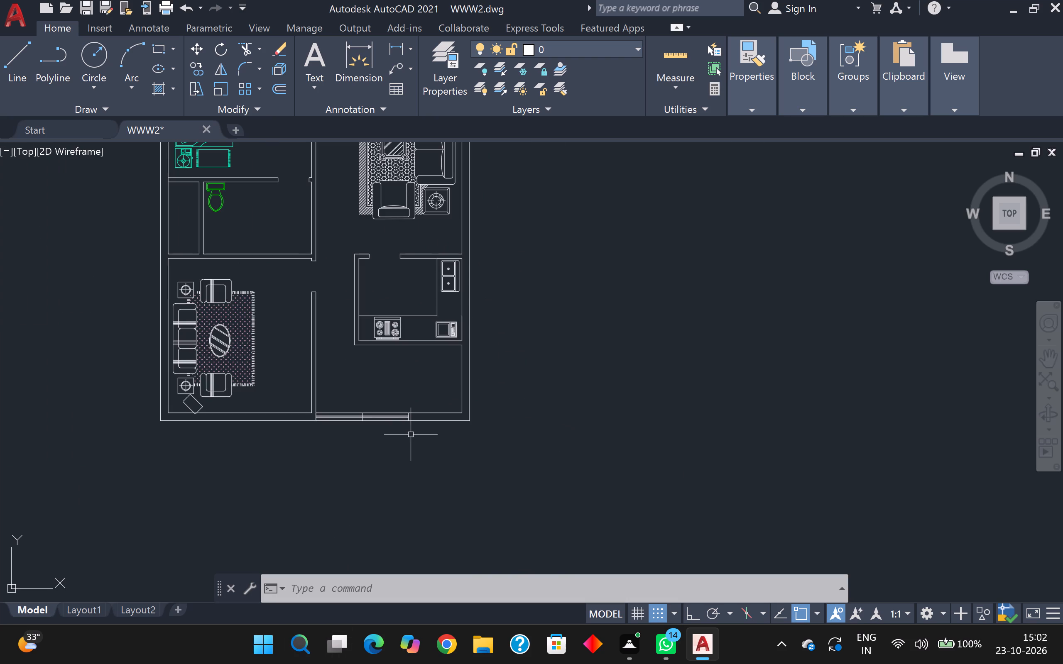
Insert the Door - Metric block from the Architectural tool palette into the southern west toilet room, then close the palettes.
key("ctrl+3")
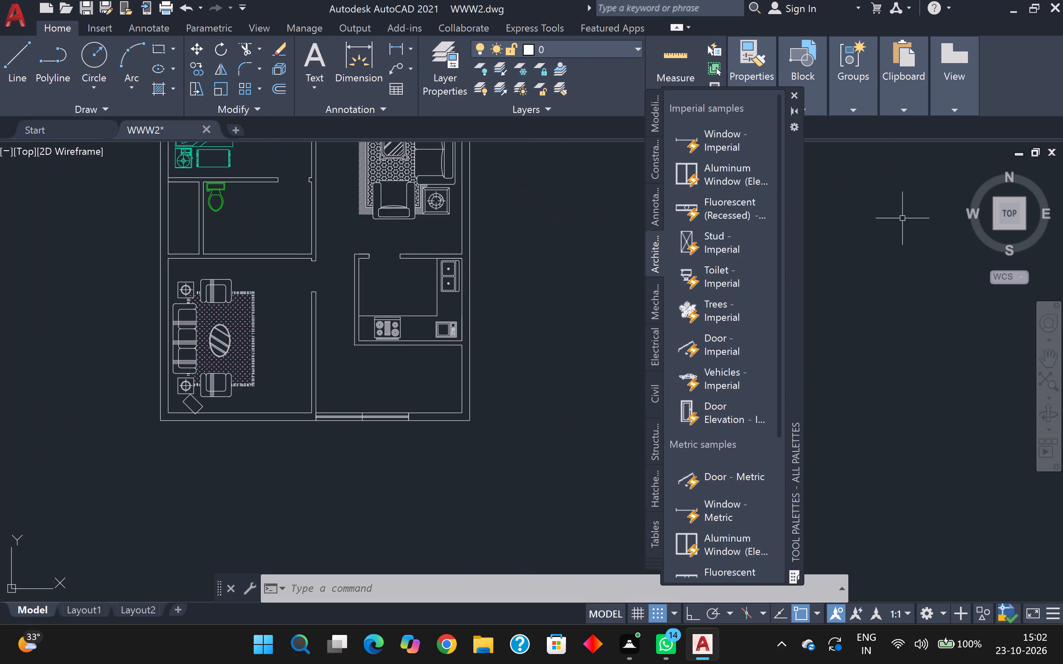
scroll(723, 201, "up", 1)
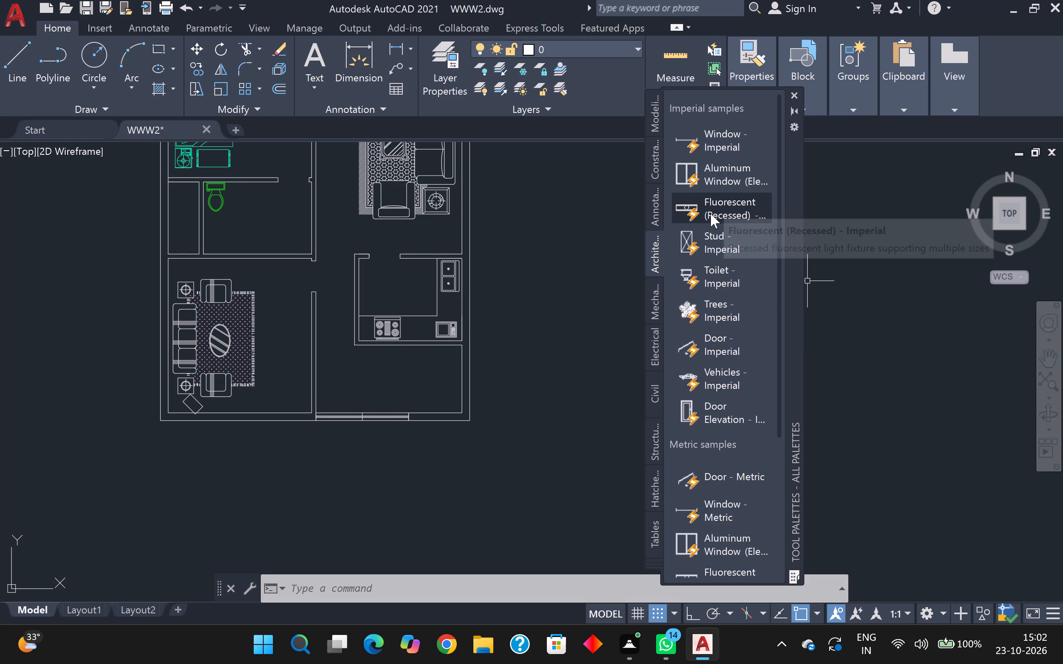
scroll(711, 180, "up", 2)
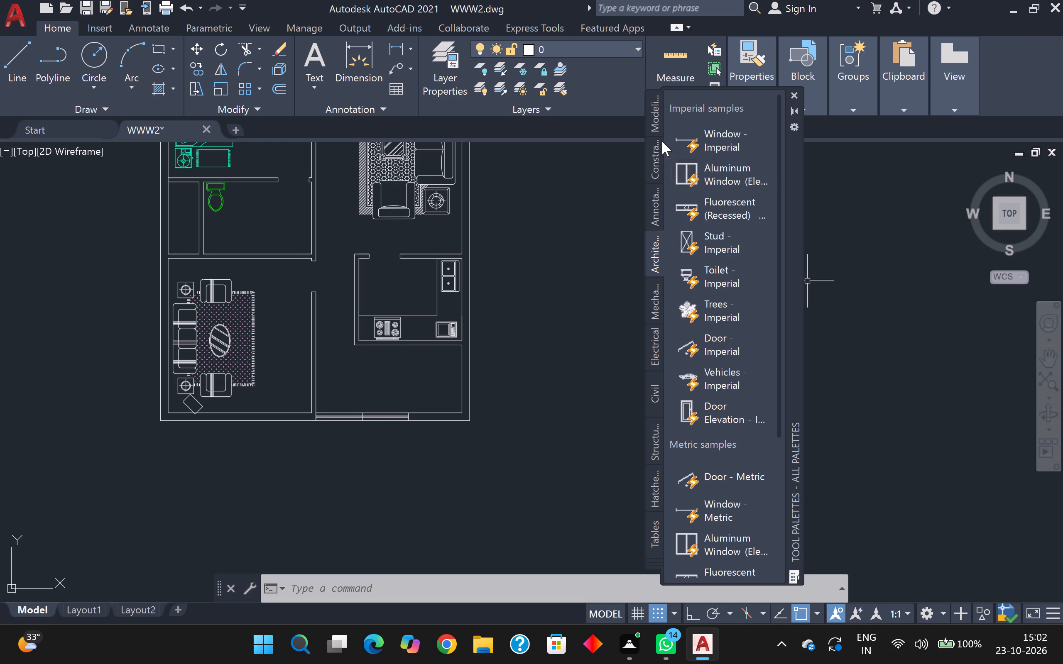
scroll(671, 138, "down", 4)
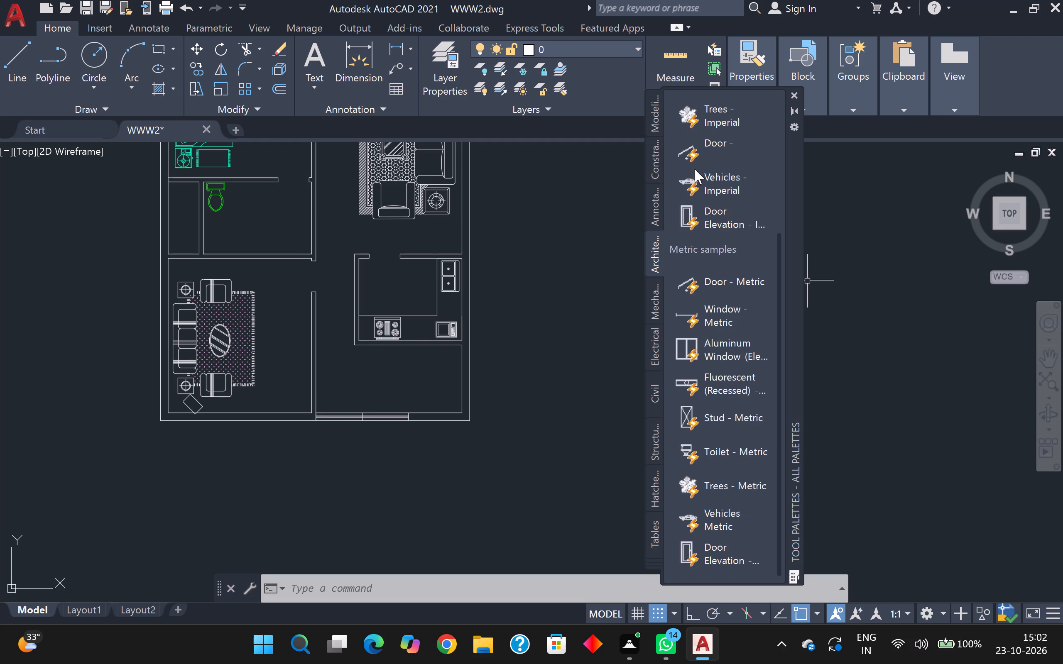
scroll(701, 248, "up", 4)
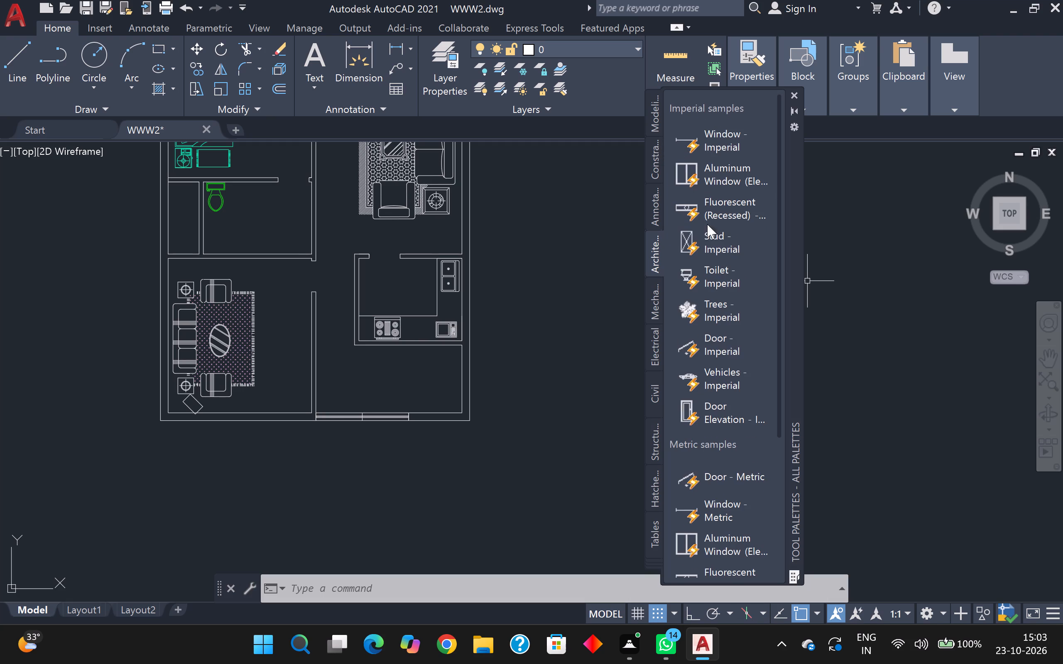
scroll(747, 231, "down", 2)
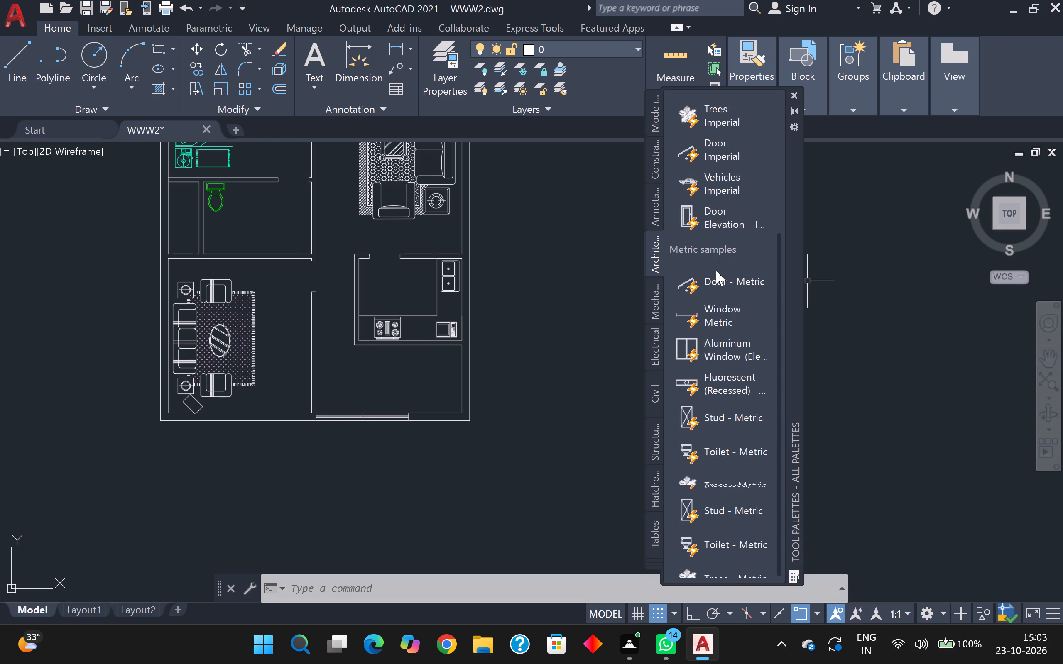
left_click_drag(715, 276, 274, 221)
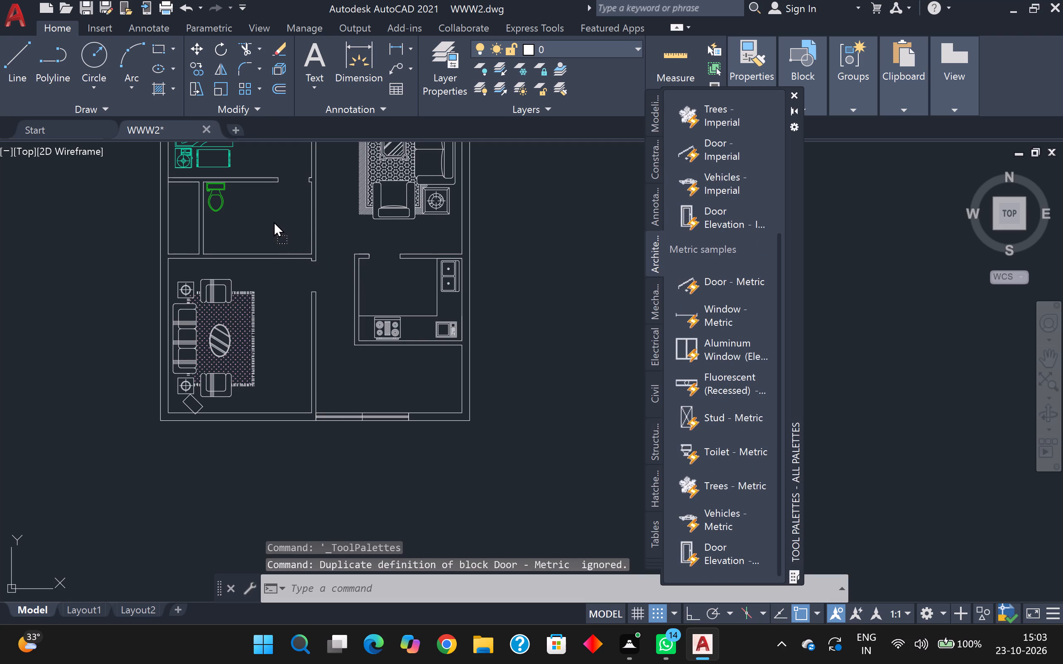
left_click_drag(274, 221, 271, 218)
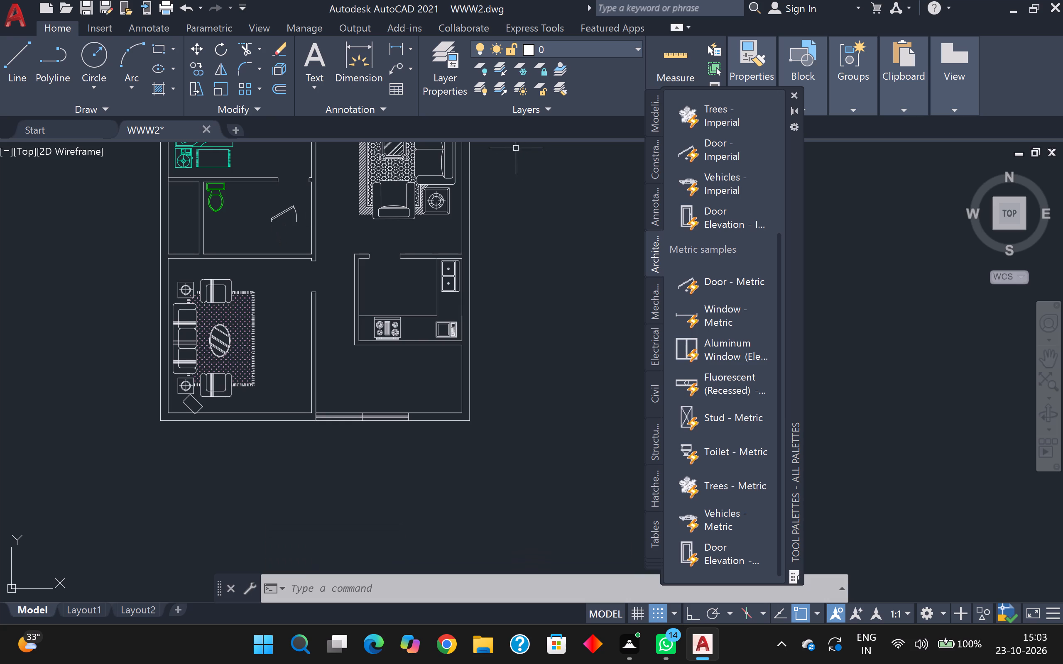
left_click(794, 97)
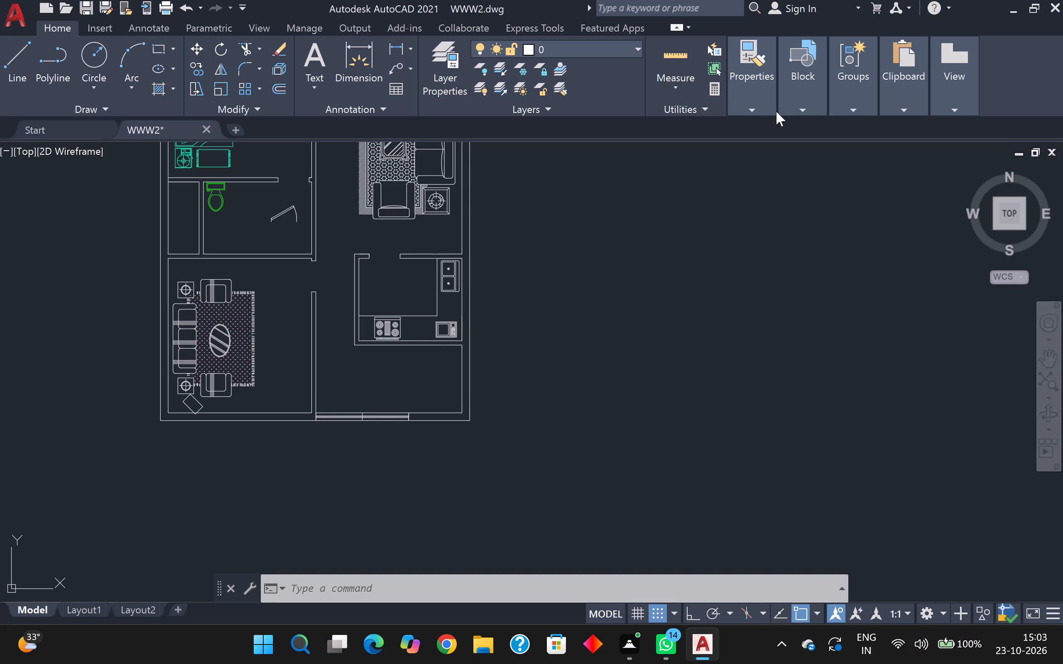
Copy the door block into the passage beside the southwest sitting room's doorway and into the kitchen just inside its opening.
scroll(747, 117, "down", 2)
scroll(741, 186, "down", 2)
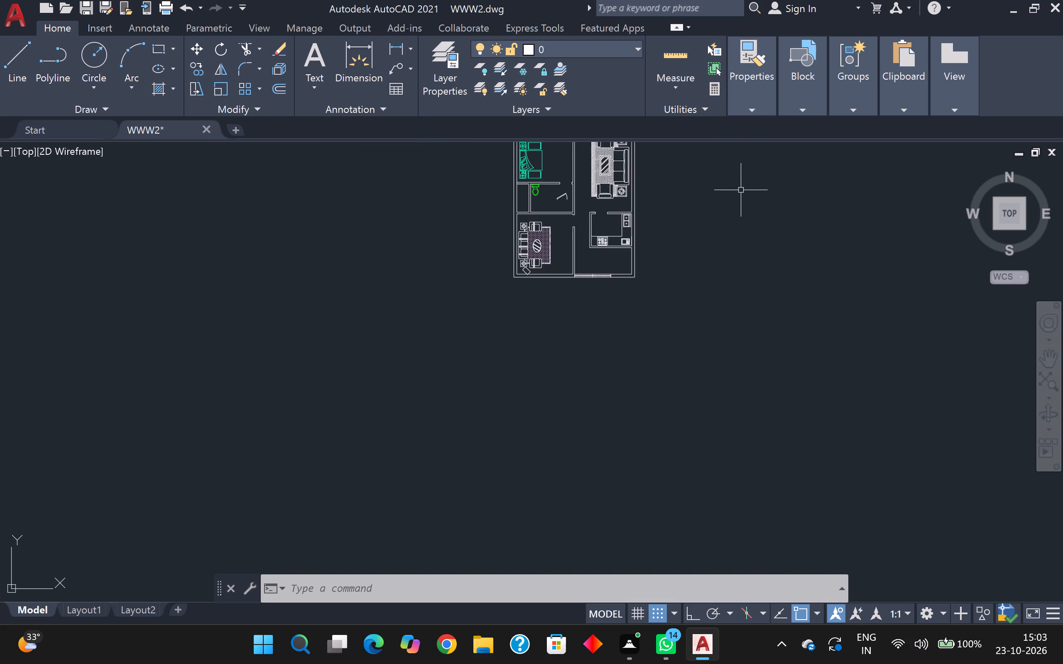
middle_click_drag(741, 190, 779, 373)
scroll(522, 443, "up", 1)
scroll(699, 322, "up", 2)
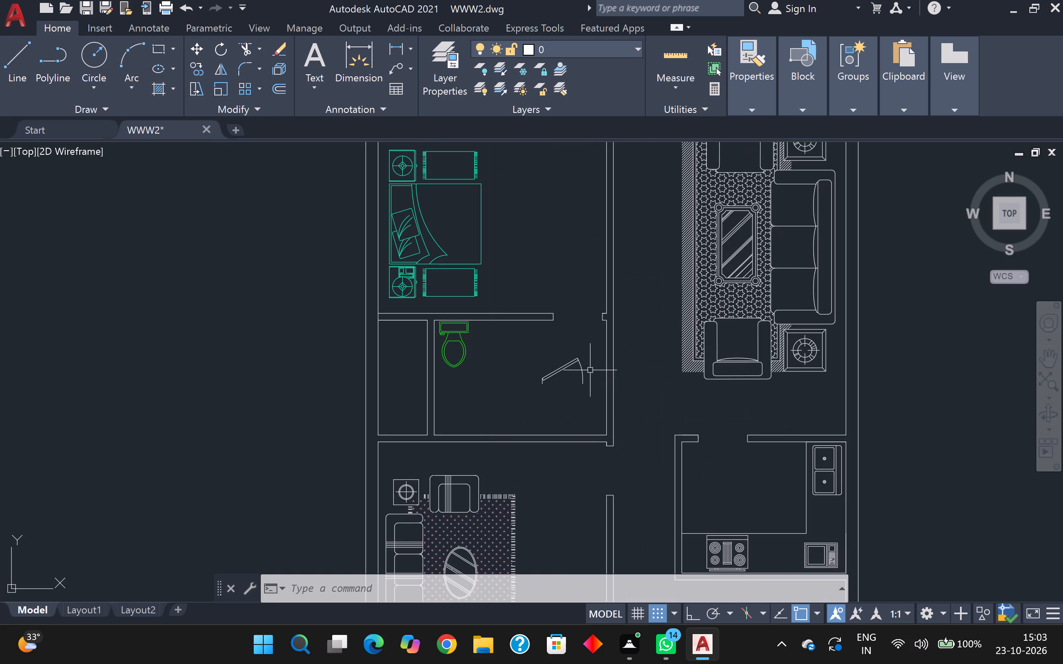
left_click(568, 364)
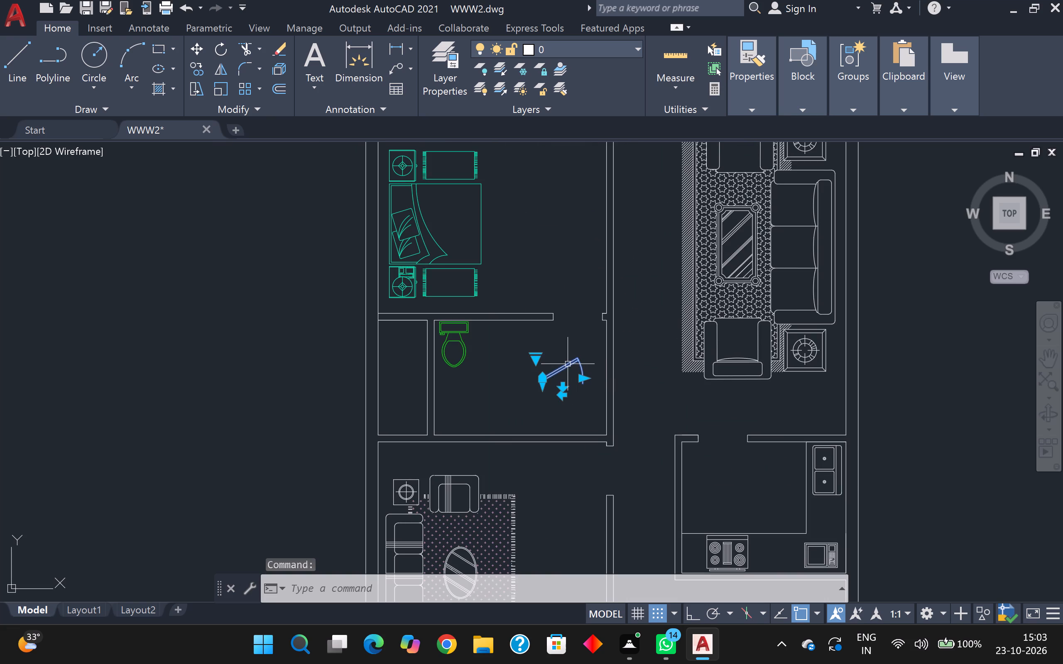
type("co")
key("Return")
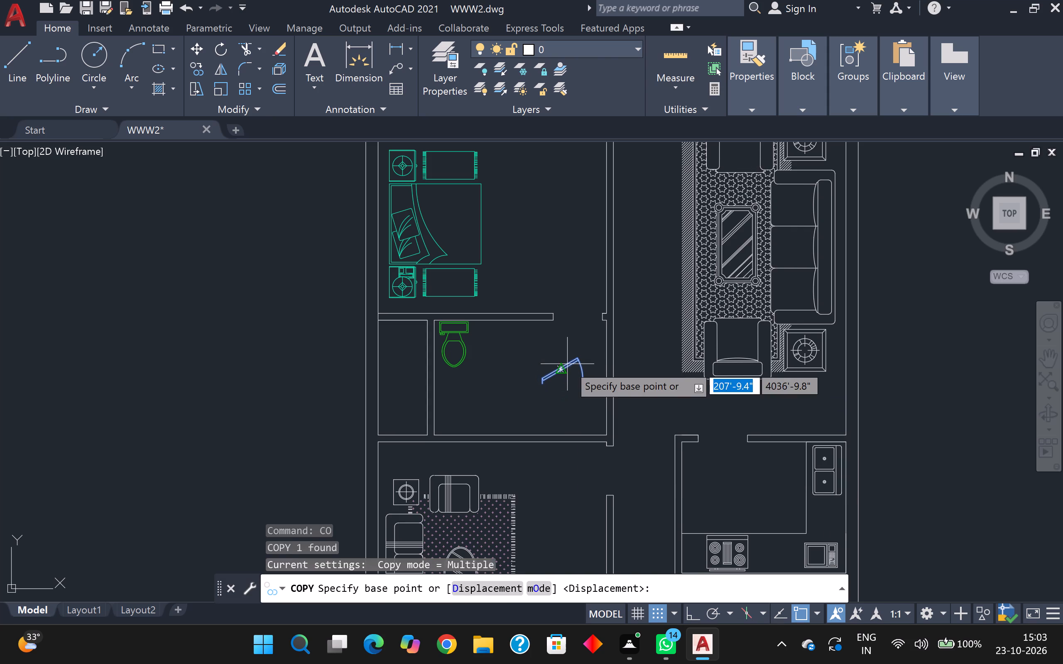
left_click(568, 364)
middle_click_drag(641, 460, 614, 340)
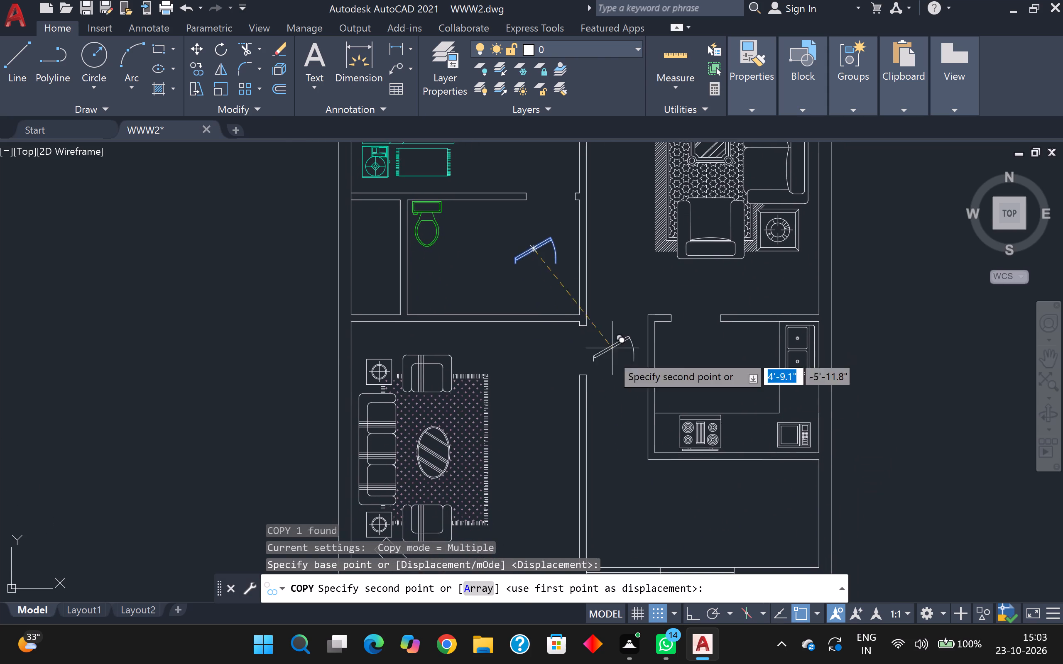
scroll(610, 381, "up", 1)
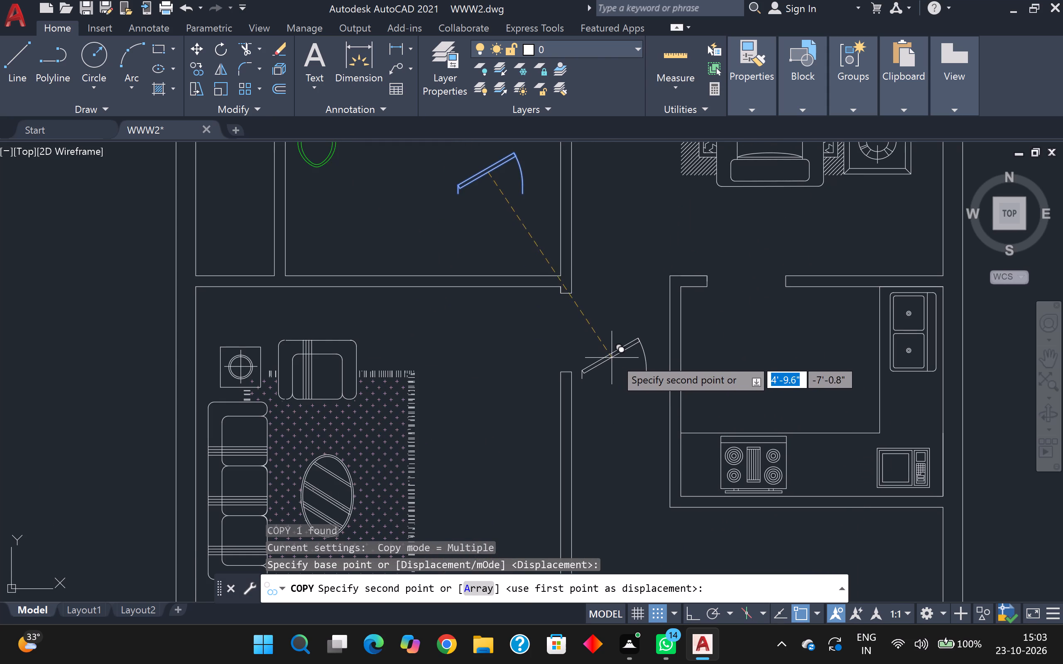
scroll(615, 358, "up", 1)
left_click(615, 358)
scroll(770, 287, "down", 2)
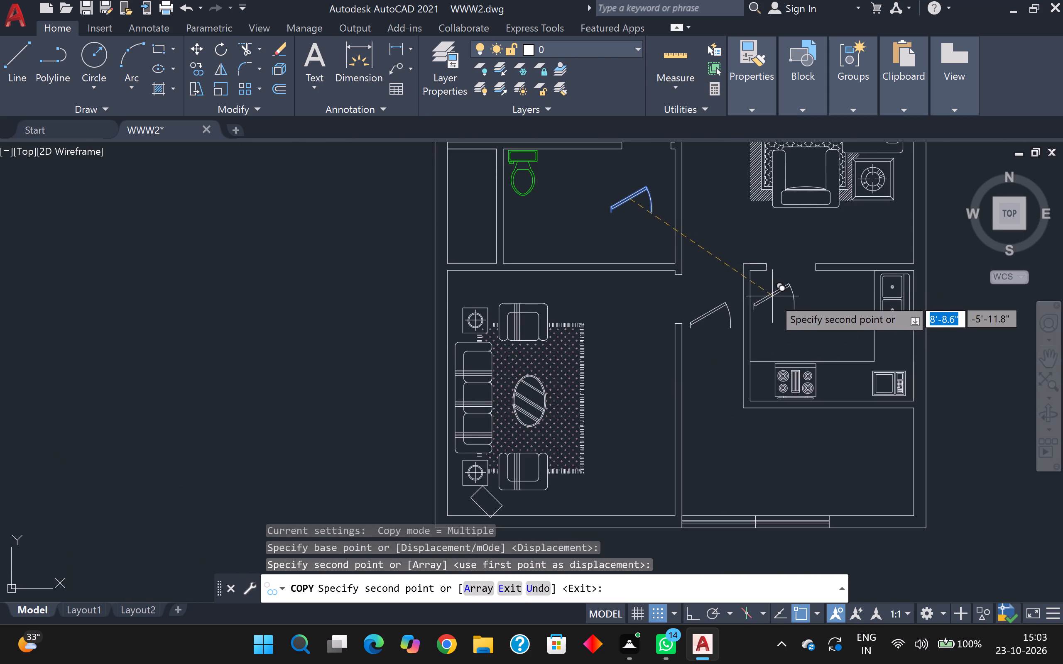
scroll(772, 310, "up", 1)
left_click(786, 290)
Copy the door block into the middle west bedroom near its east doorway and into the northwest bedroom above its south opening.
scroll(781, 283, "down", 1)
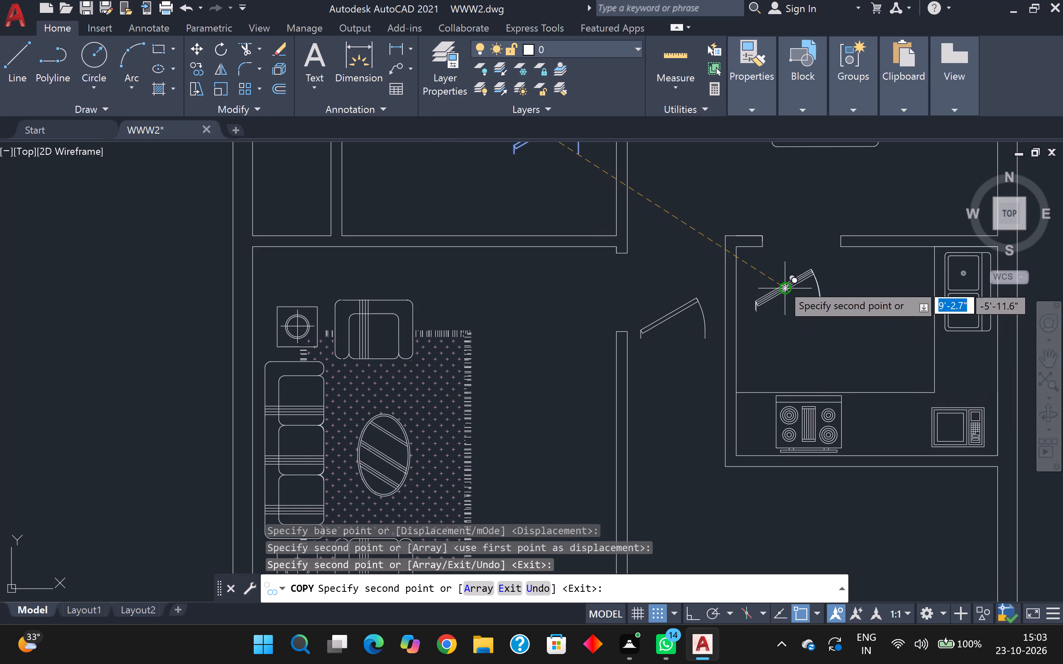
middle_click_drag(779, 244, 791, 407)
middle_click_drag(720, 327, 762, 459)
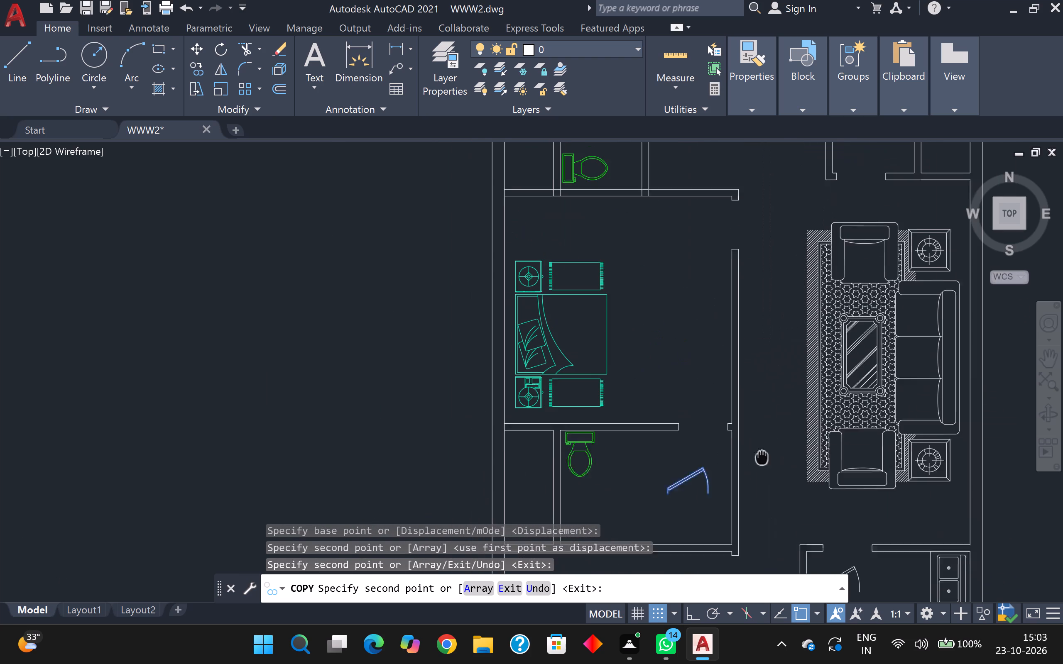
middle_click_drag(762, 459, 762, 487)
left_click(676, 272)
middle_click_drag(692, 251, 691, 387)
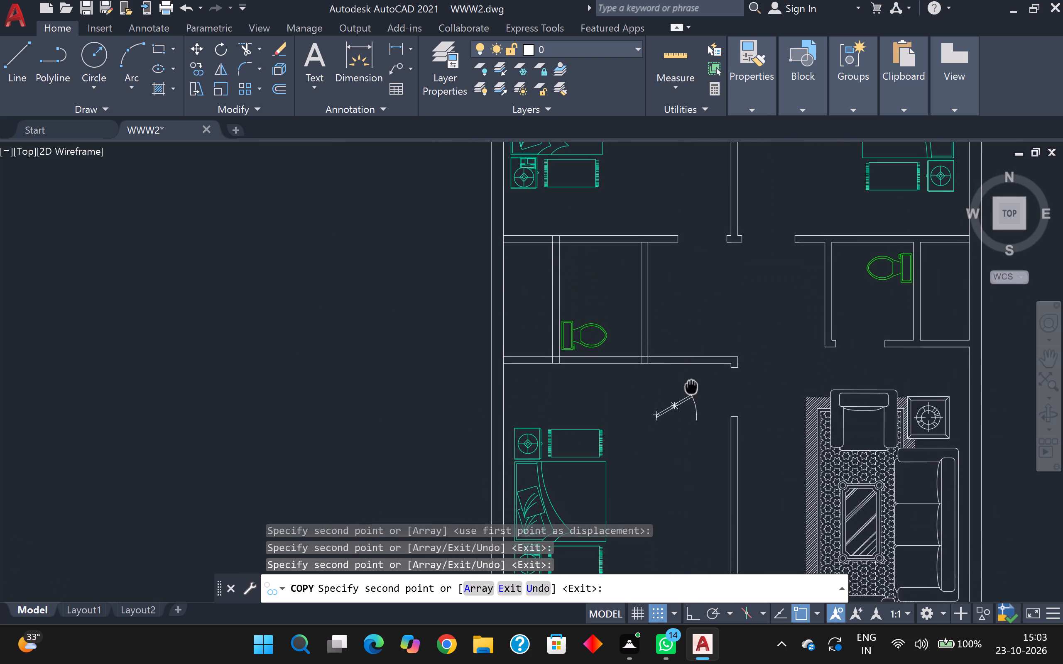
middle_click_drag(691, 387, 691, 387)
scroll(682, 302, "down", 1)
scroll(693, 308, "up", 2)
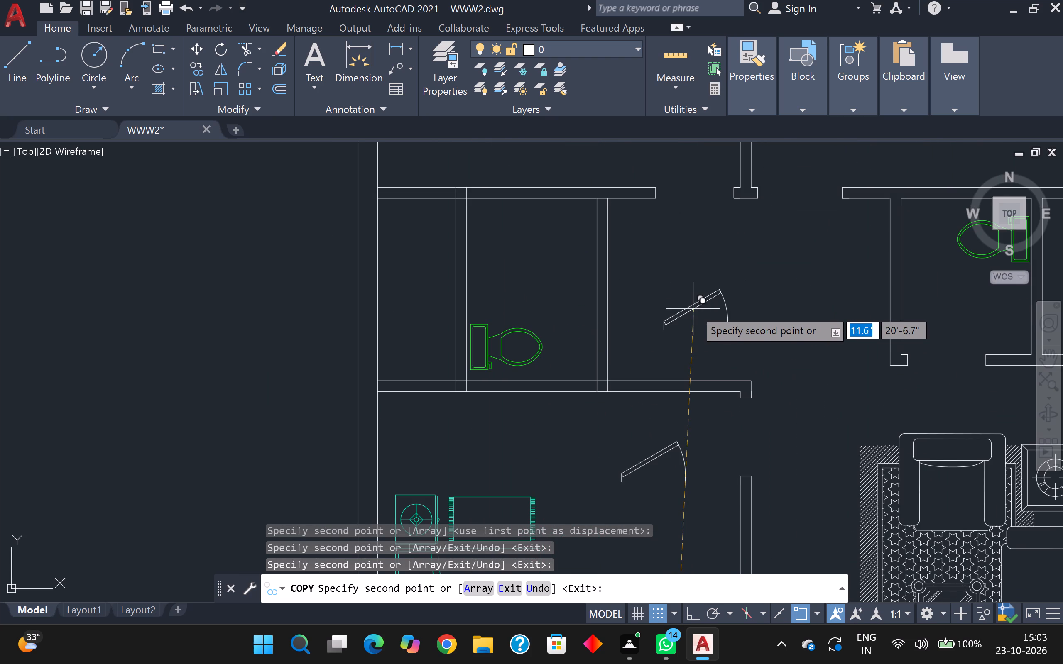
scroll(699, 269, "down", 1)
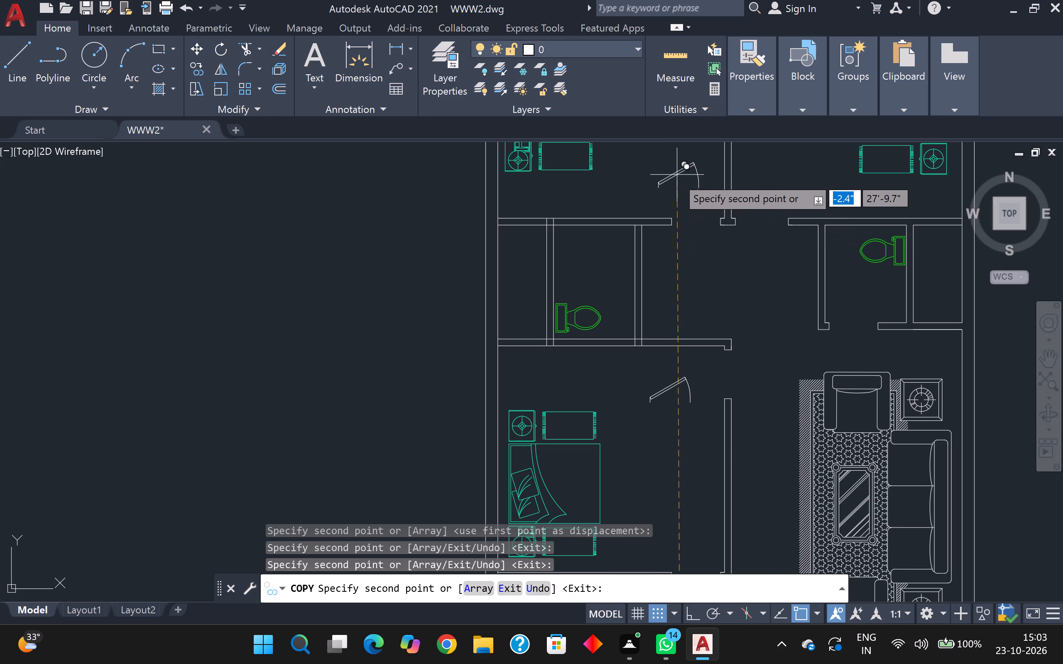
left_click(673, 180)
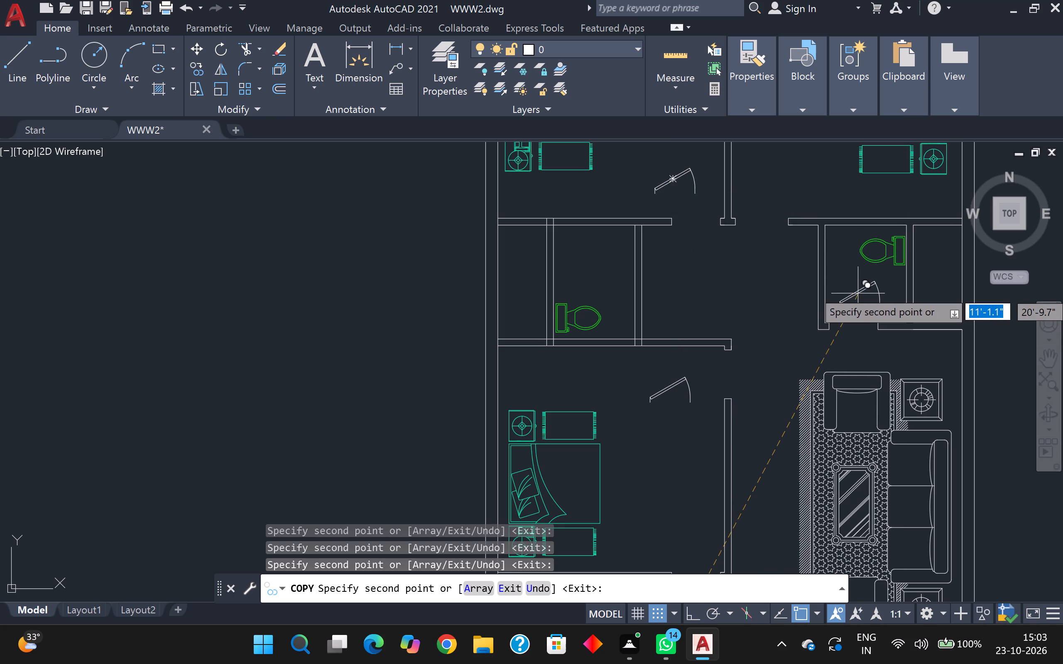
Place further copies of the door block inside the east toilet and in the northeast bedroom near its south opening.
left_click(860, 290)
scroll(859, 291, "down", 2)
scroll(837, 262, "up", 1)
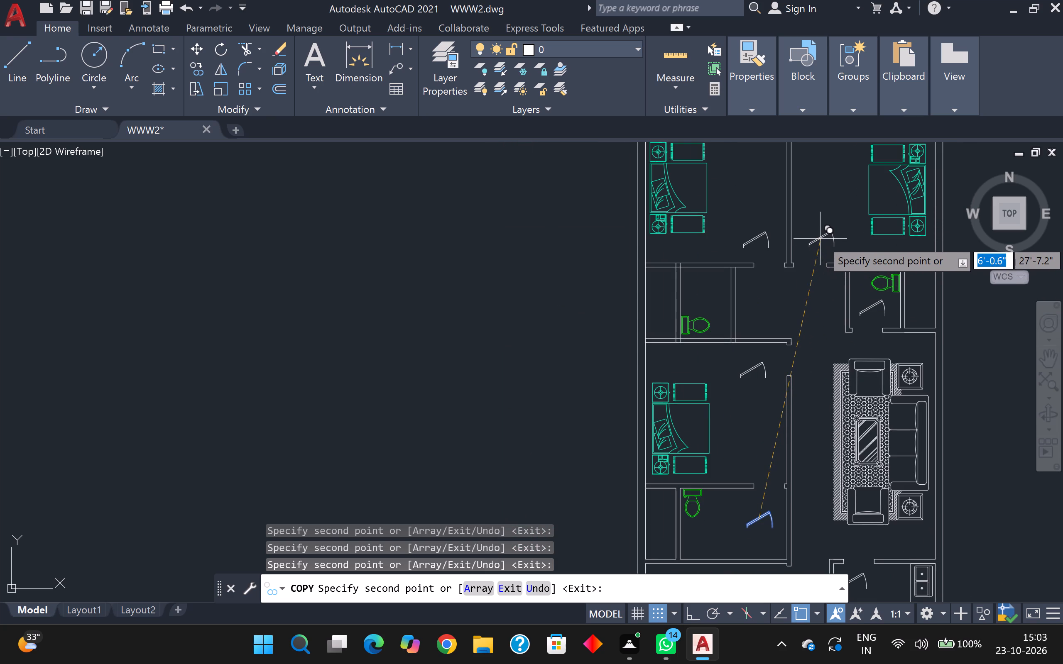
left_click(821, 239)
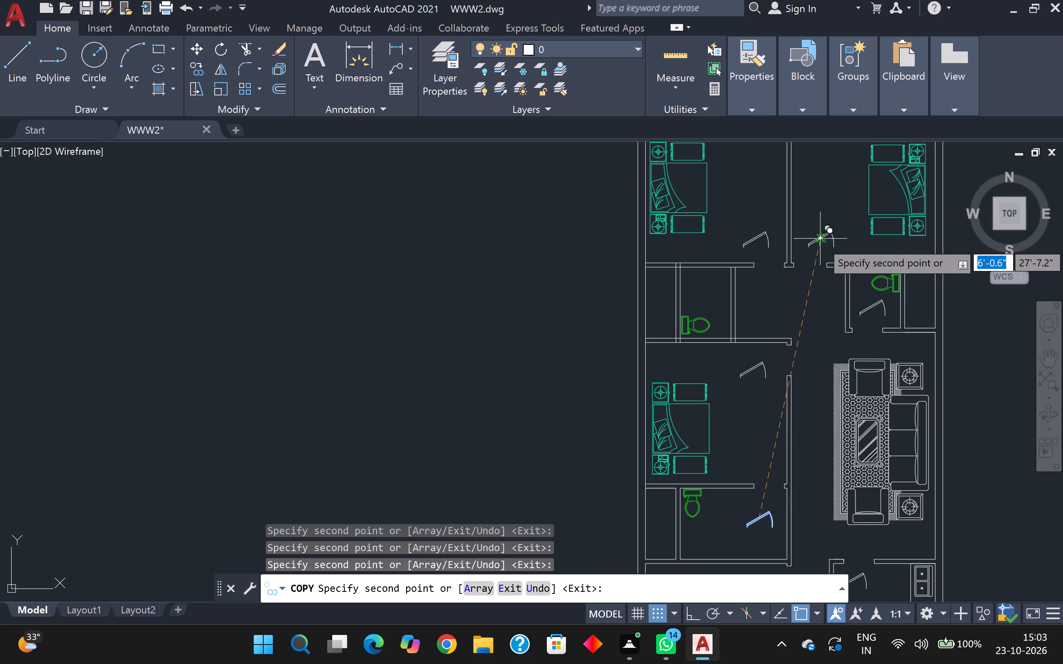
Place another door copy in the southwest sitting room beside its east doorway and finish copying.
scroll(821, 246, "down", 1)
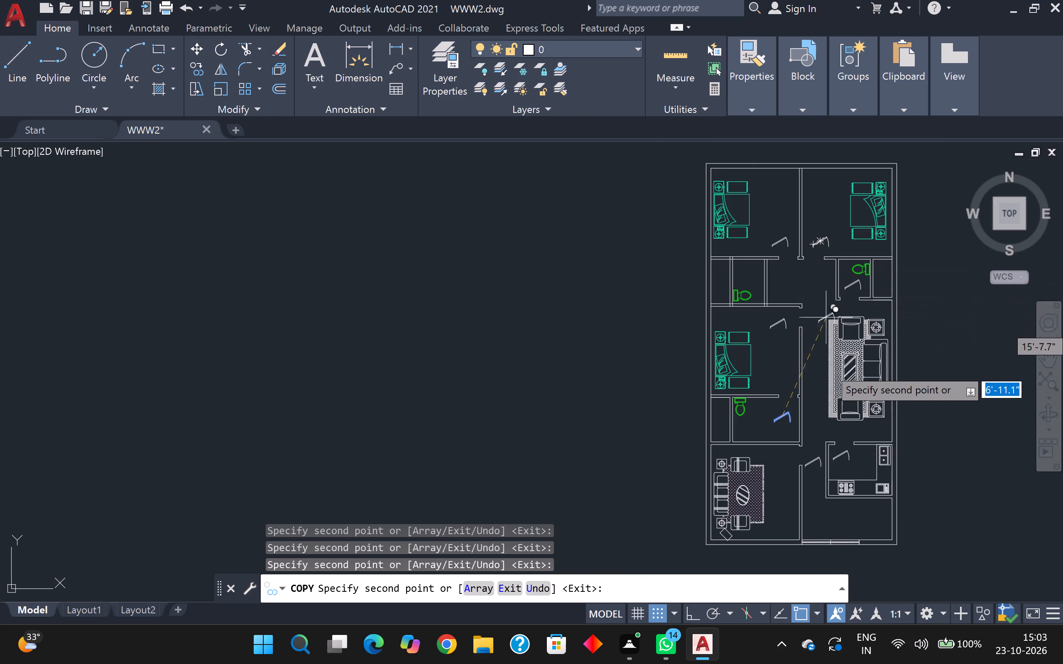
scroll(845, 376, "up", 1)
scroll(843, 323, "down", 2)
scroll(840, 293, "up", 1)
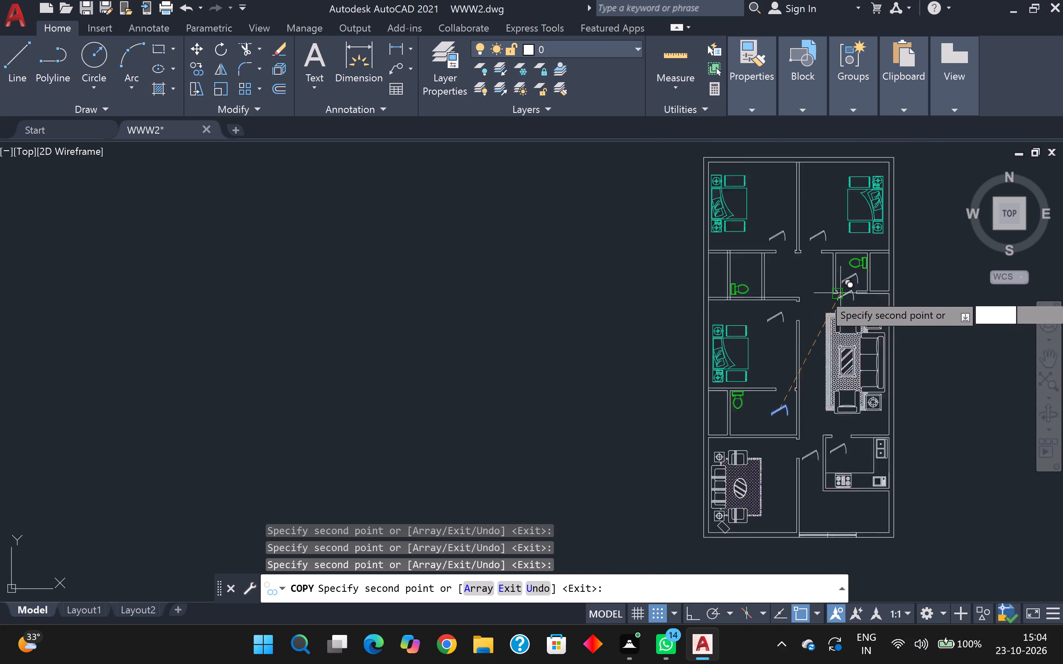
scroll(839, 293, "up", 1)
scroll(802, 305, "down", 2)
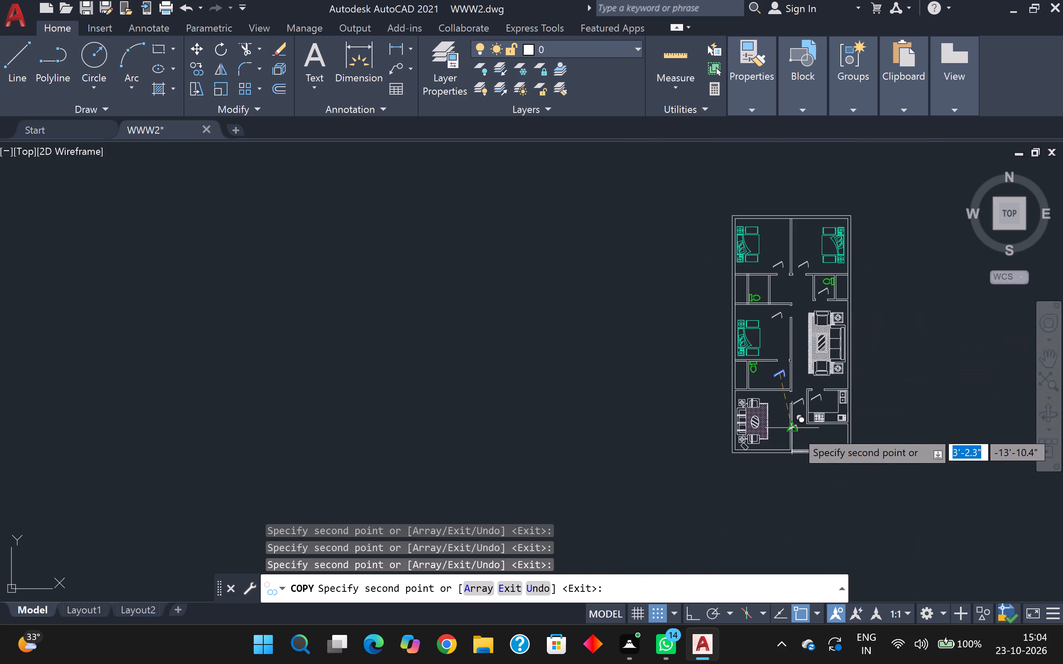
scroll(786, 437, "up", 2)
scroll(784, 383, "up", 1)
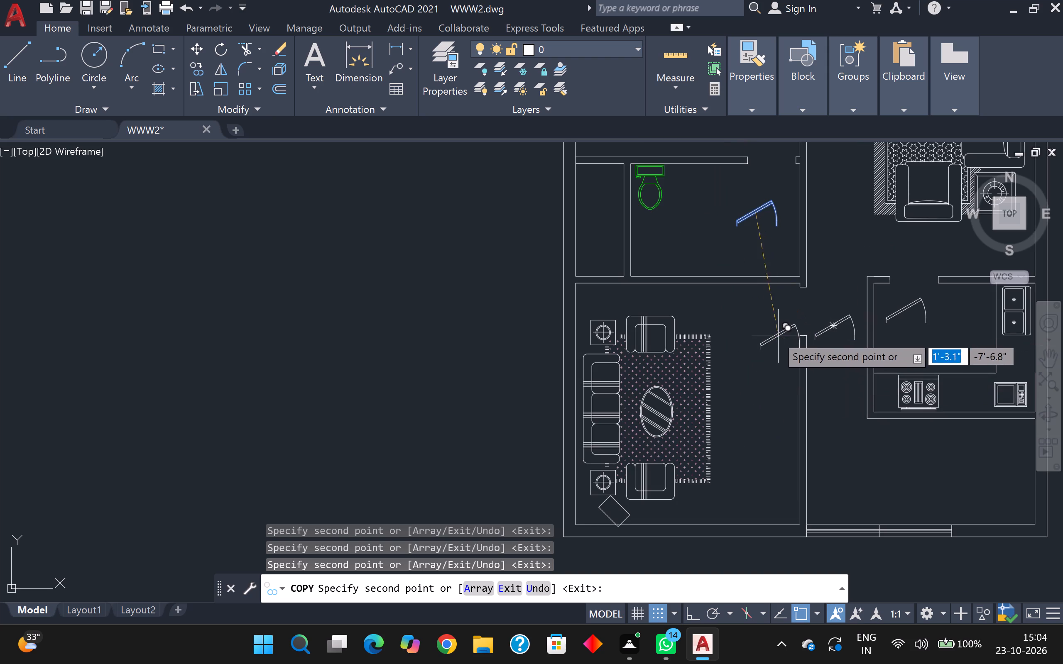
left_click(759, 322)
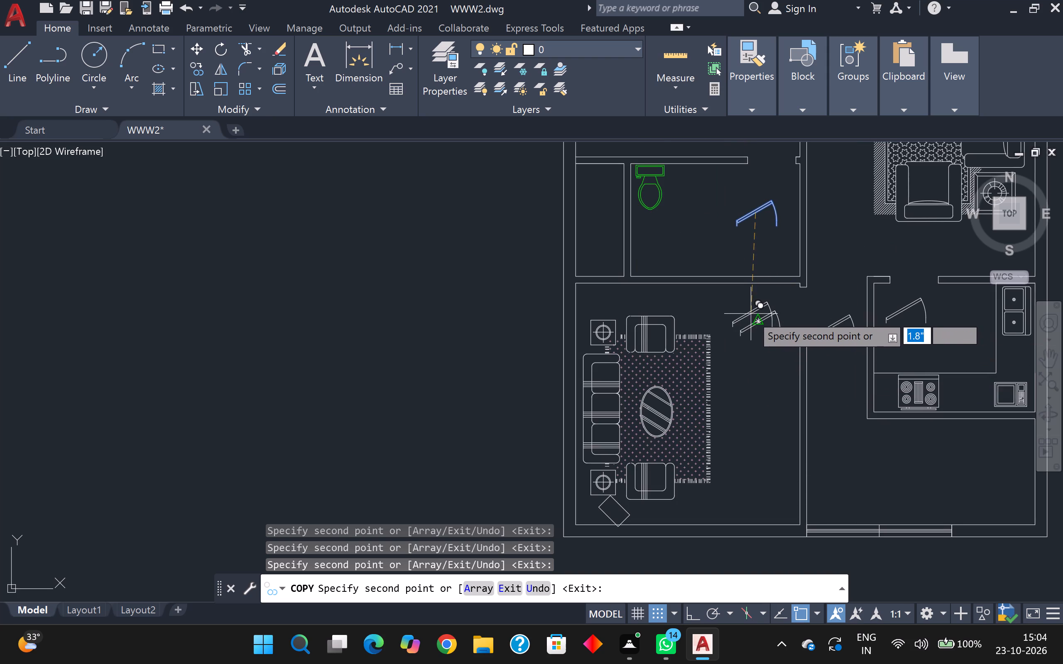
key("Escape")
With ortho on, draw lines marking a 3' opening across the 5" east partition of the northern west toilet, starting 3" below its north end.
scroll(747, 314, "down", 1)
scroll(789, 260, "down", 2)
middle_click_drag(787, 214, 743, 336)
scroll(727, 295, "up", 4)
scroll(725, 292, "down", 2)
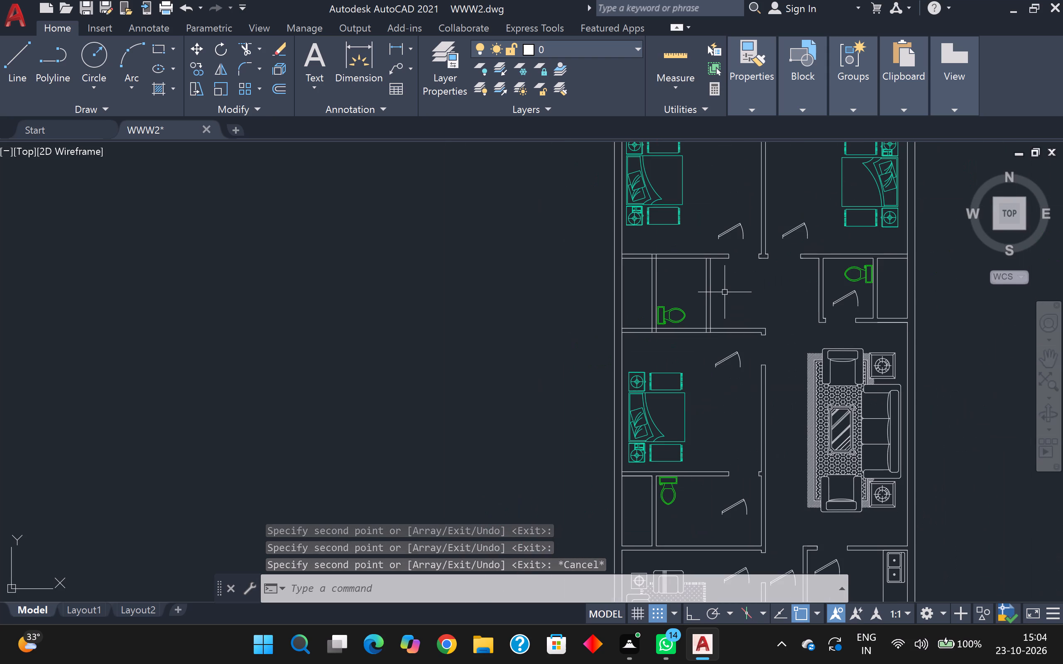
key("l")
key("Return")
scroll(716, 293, "up", 2)
scroll(717, 261, "down", 1)
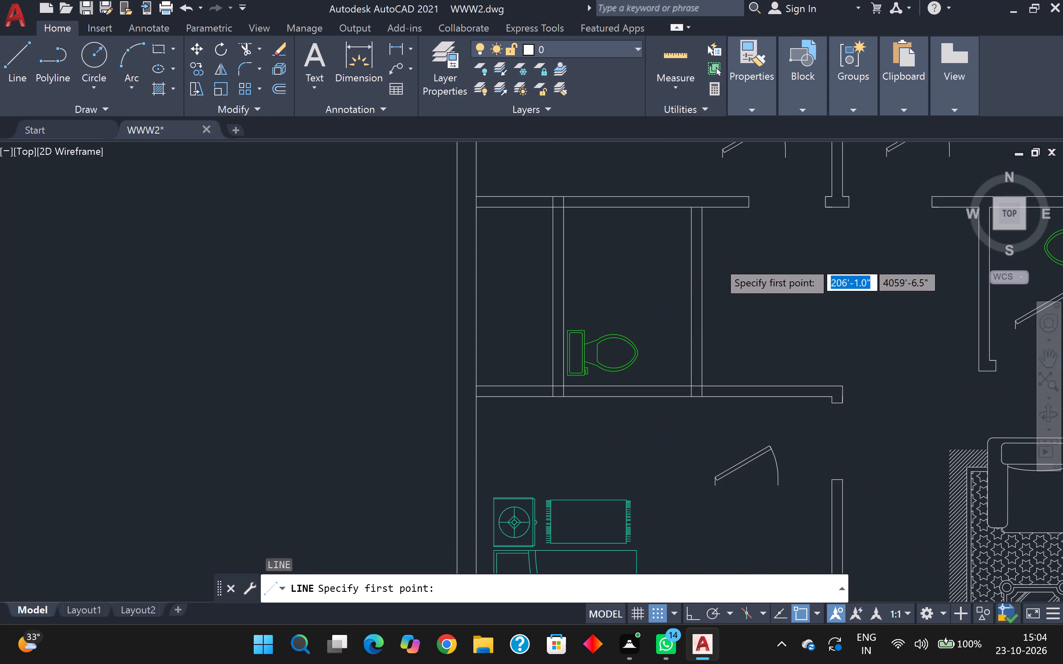
scroll(717, 261, "down", 1)
scroll(725, 252, "up", 3)
left_click(683, 216)
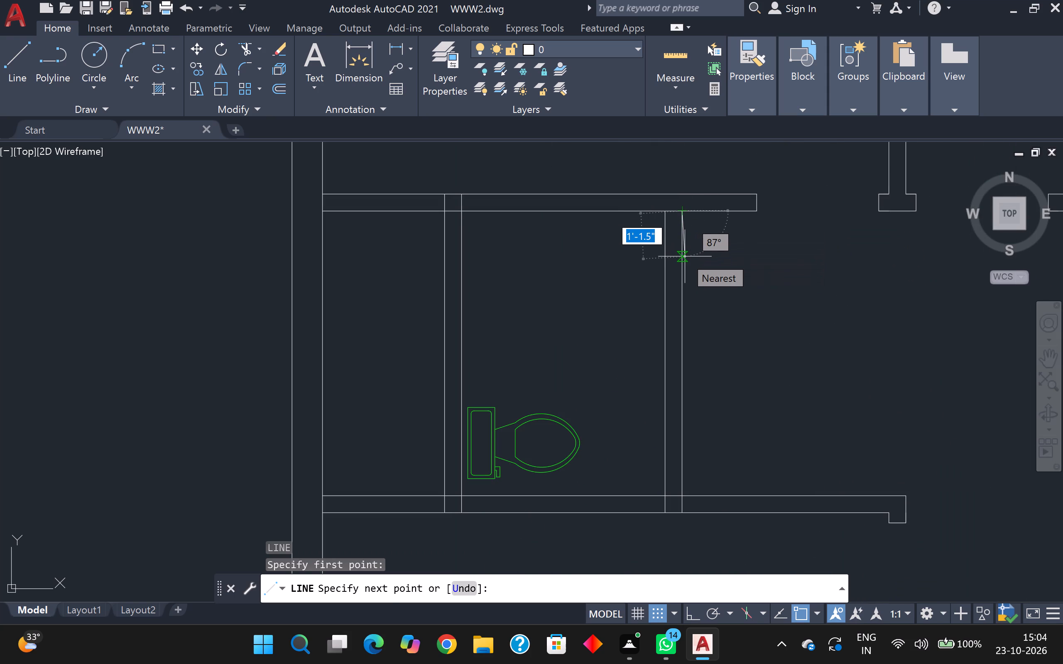
key("F8")
key("3")
key("Return")
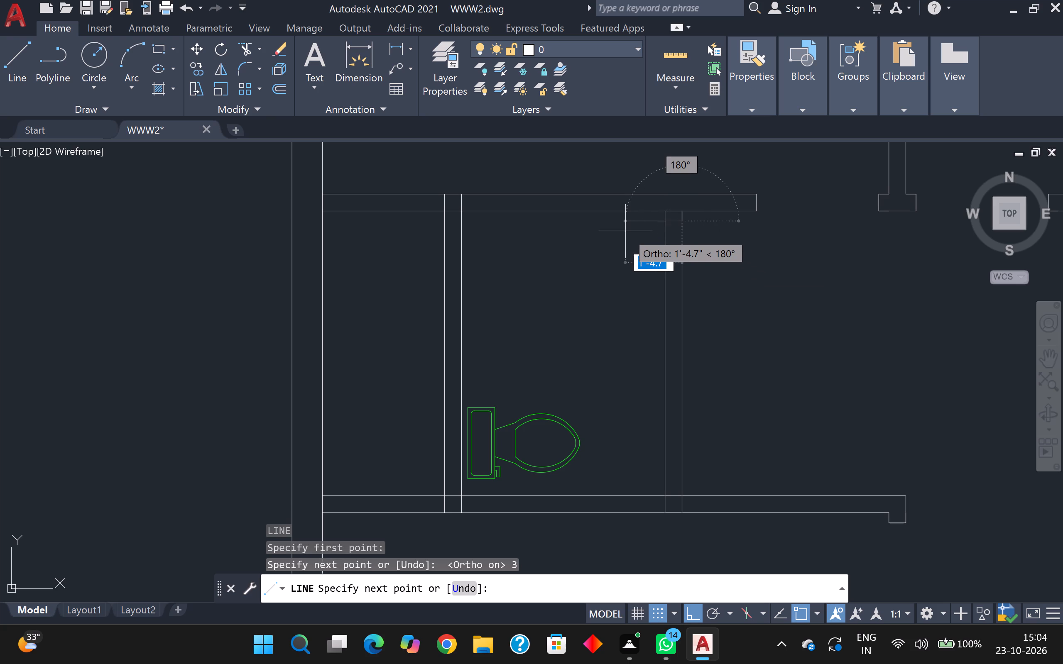
key("5")
key("Return")
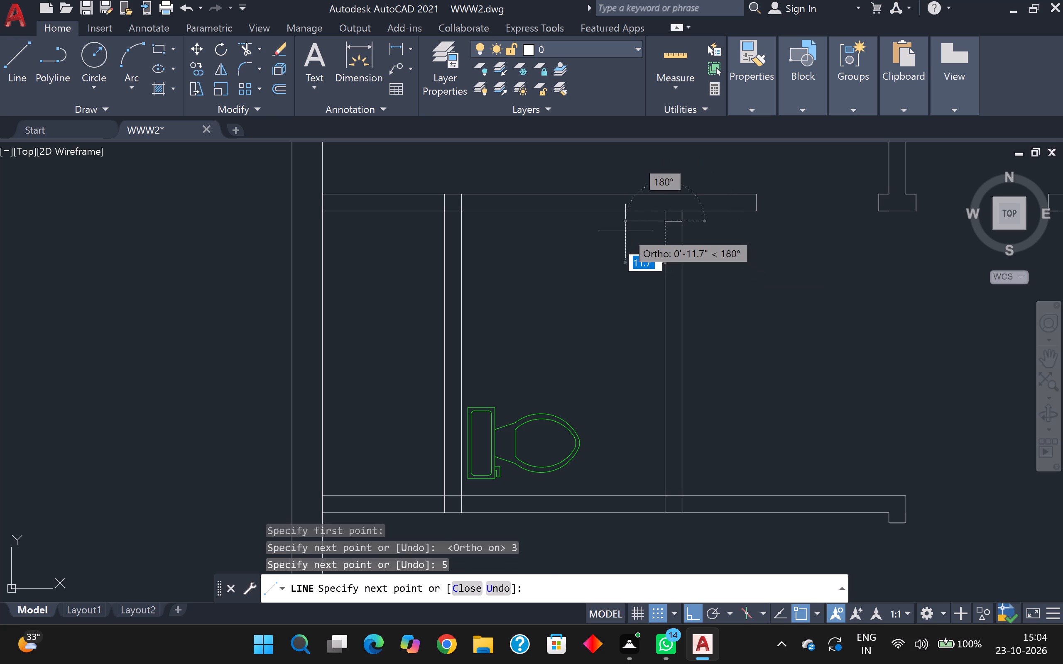
scroll(626, 232, "up", 1)
type("3'")
key("Return")
scroll(842, 382, "up", 1)
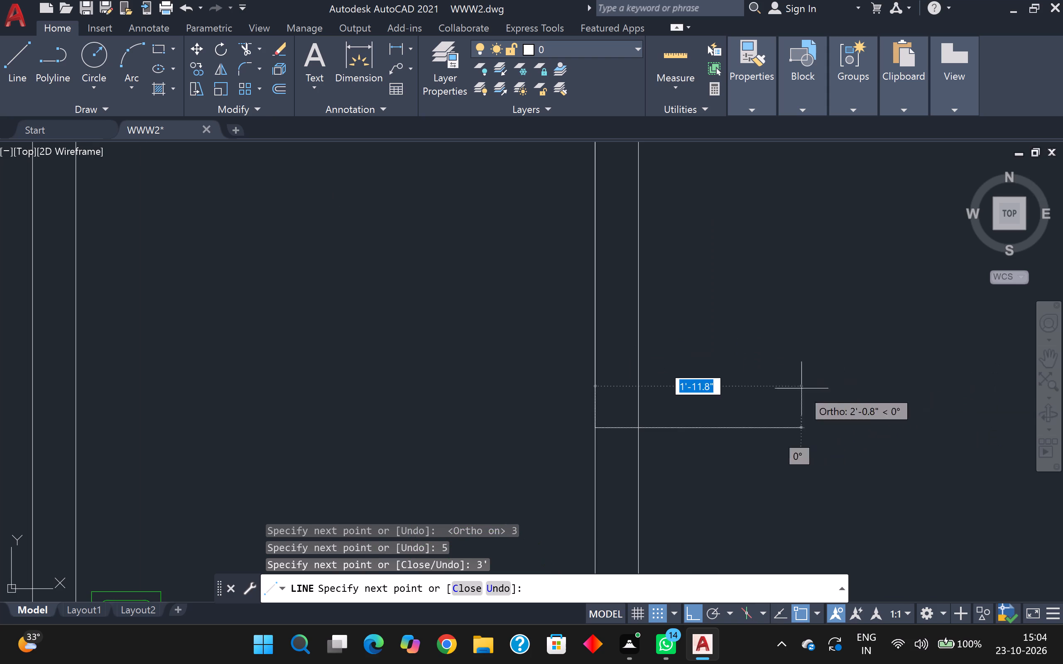
left_click(642, 427)
scroll(642, 427, "down", 2)
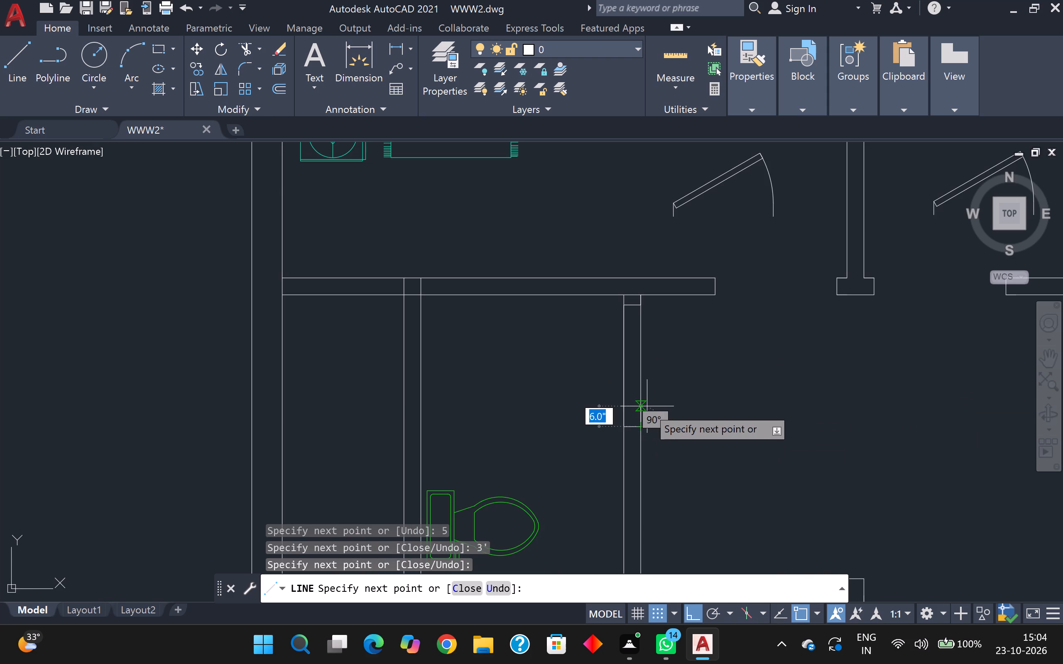
key("Escape")
scroll(661, 386, "down", 1)
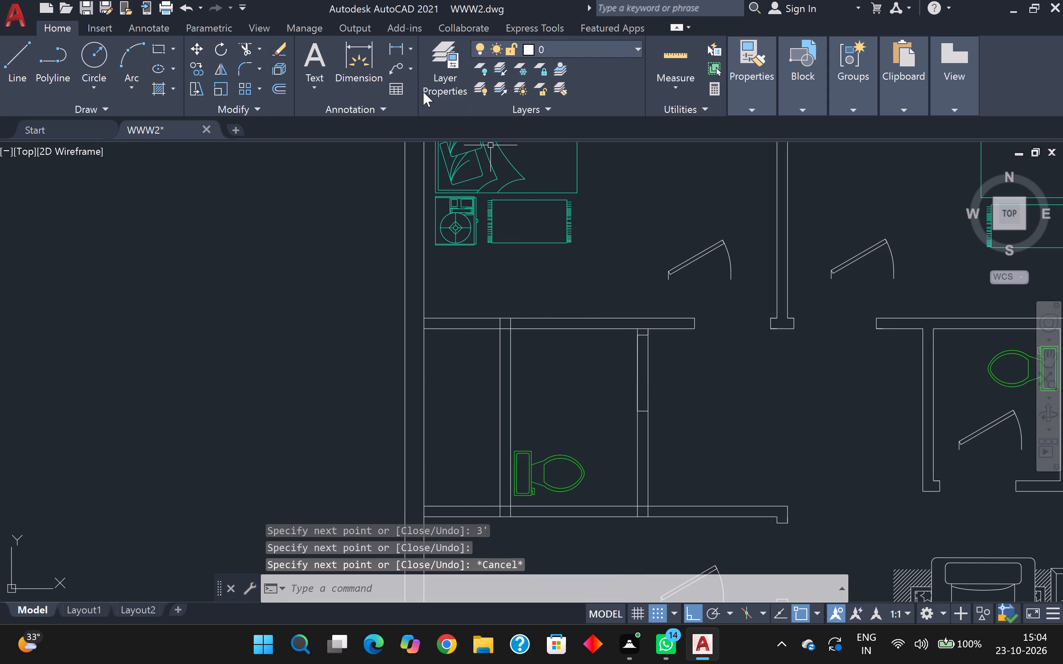
Trim both partition lines between the opening marks to cut the northern west toilet's doorway.
left_click(247, 51)
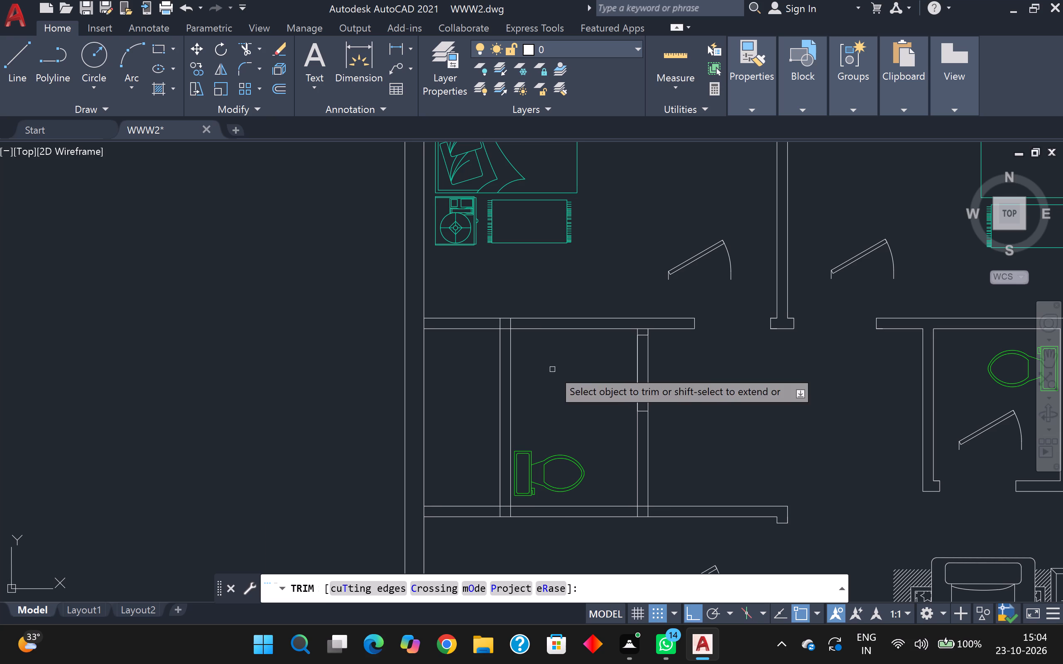
left_click(552, 369)
left_click(682, 378)
scroll(691, 378, "down", 2)
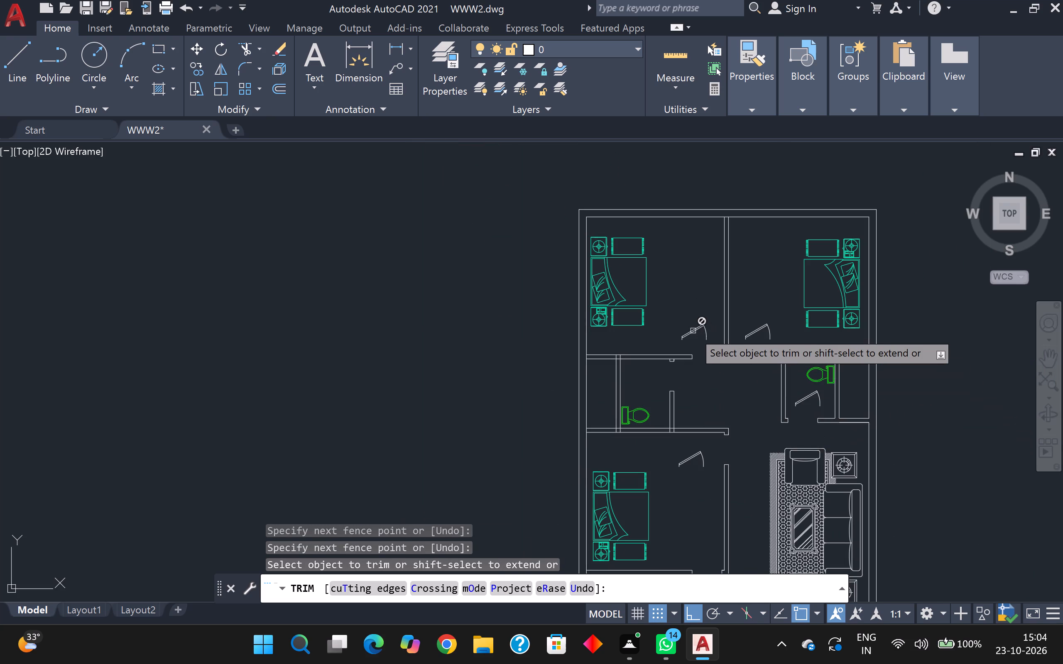
scroll(692, 331, "up", 2)
key("Escape")
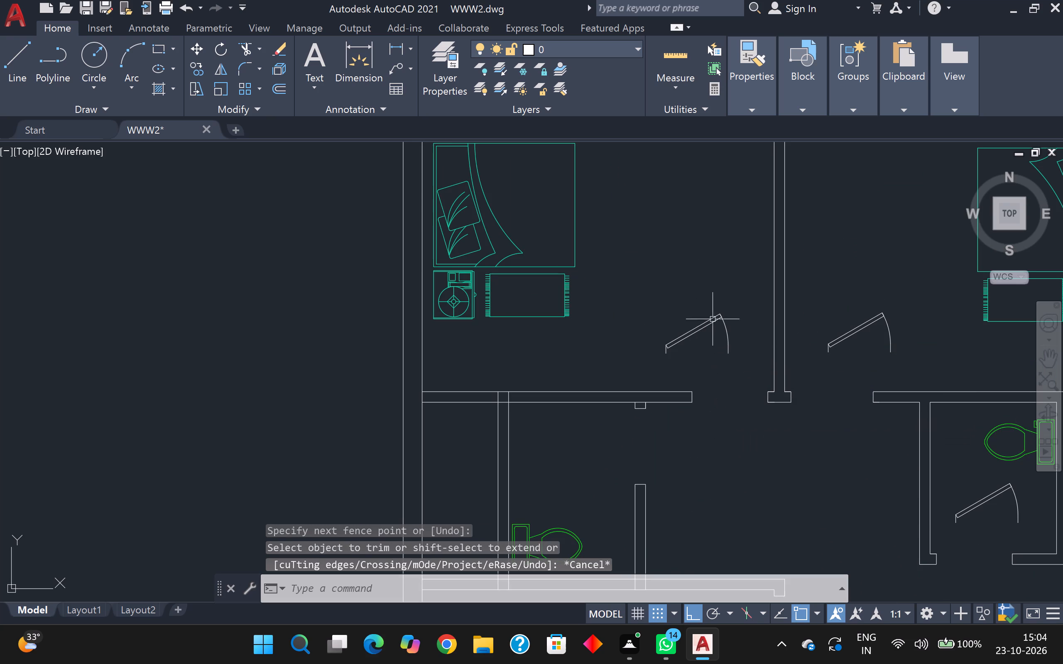
Copy the northwest bedroom's door block, with ortho off, into the northern west toilet beside its new doorway.
left_click(710, 325)
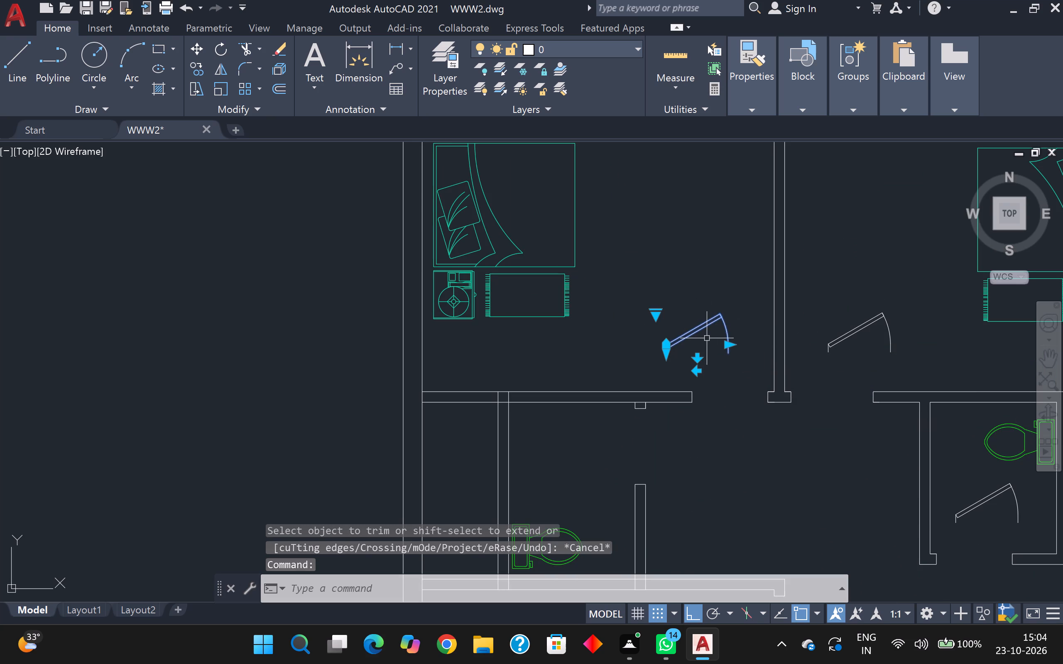
type("co")
key("Return")
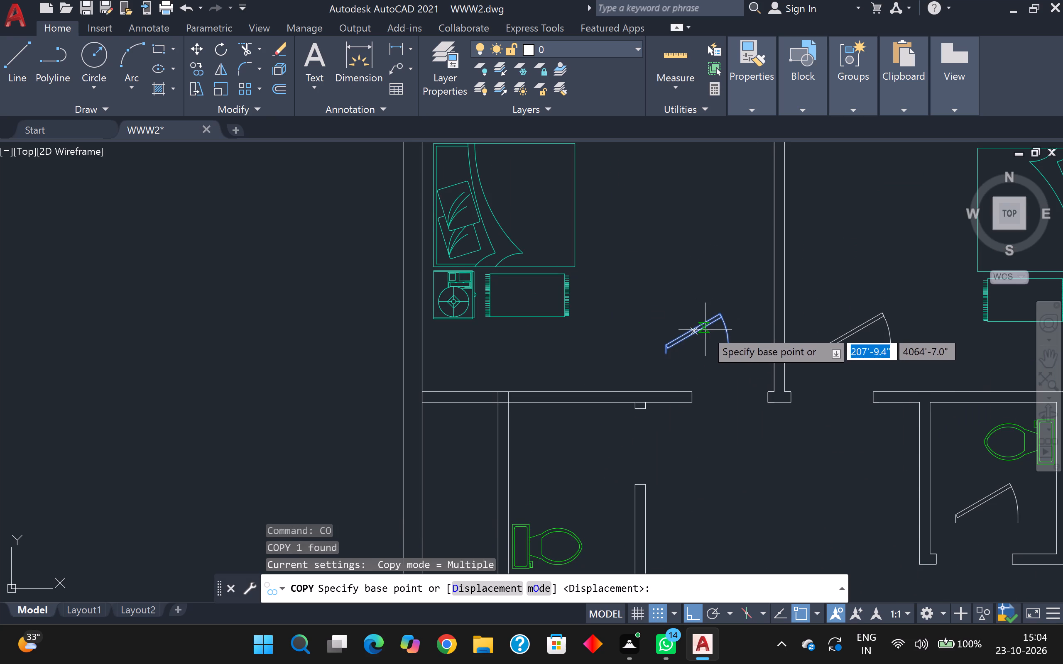
left_click(704, 330)
scroll(626, 459, "up", 1)
scroll(648, 459, "down", 1)
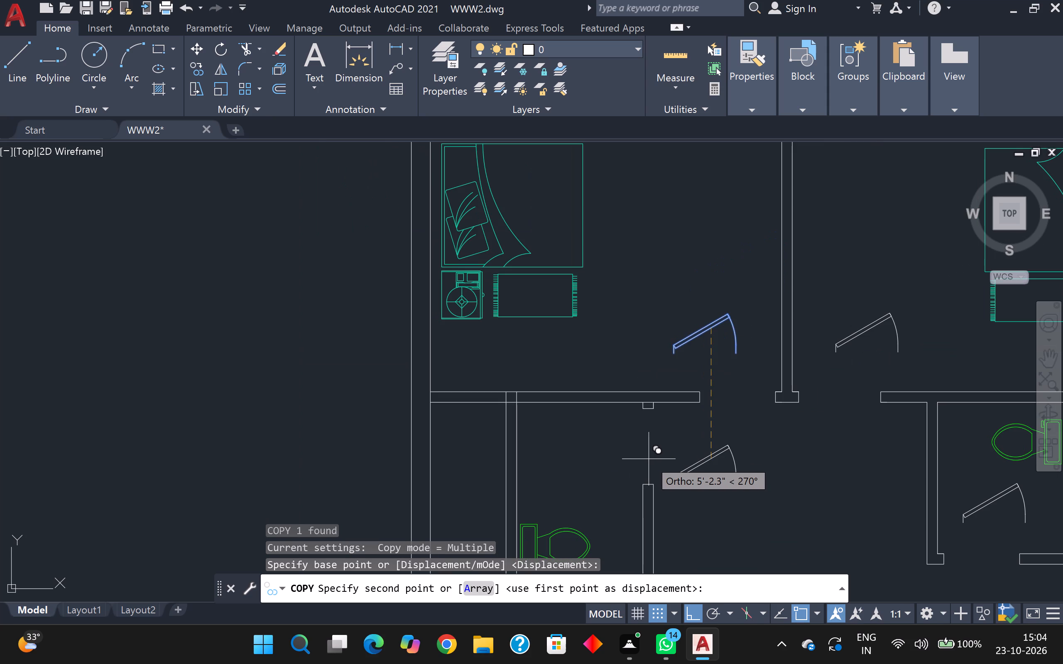
key("F8")
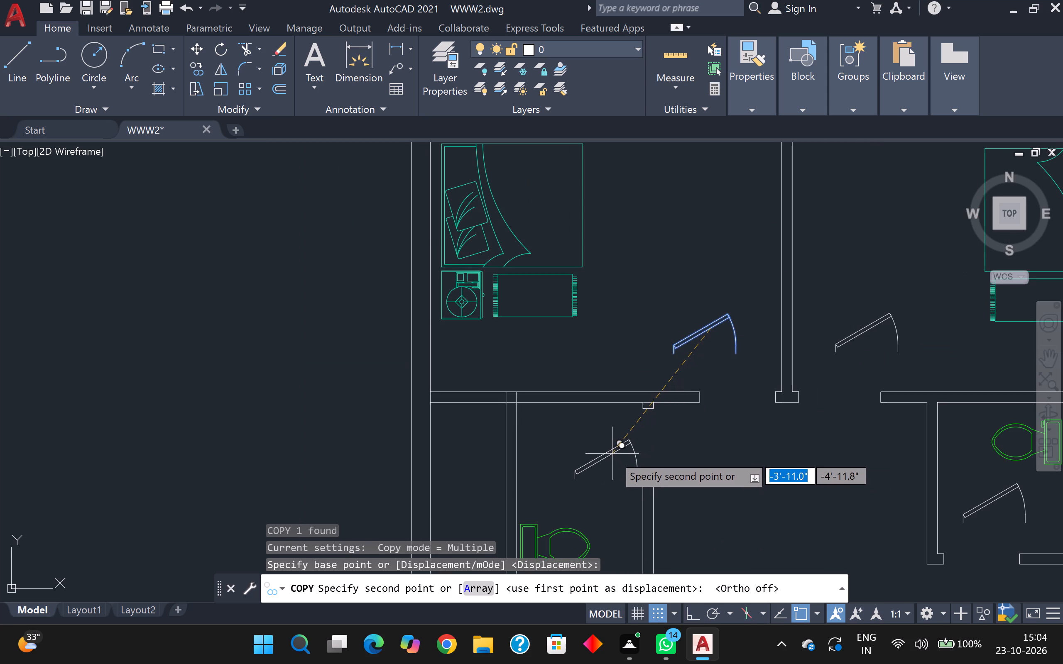
left_click(610, 454)
key("Escape")
scroll(610, 444, "up", 1)
scroll(609, 447, "down", 2)
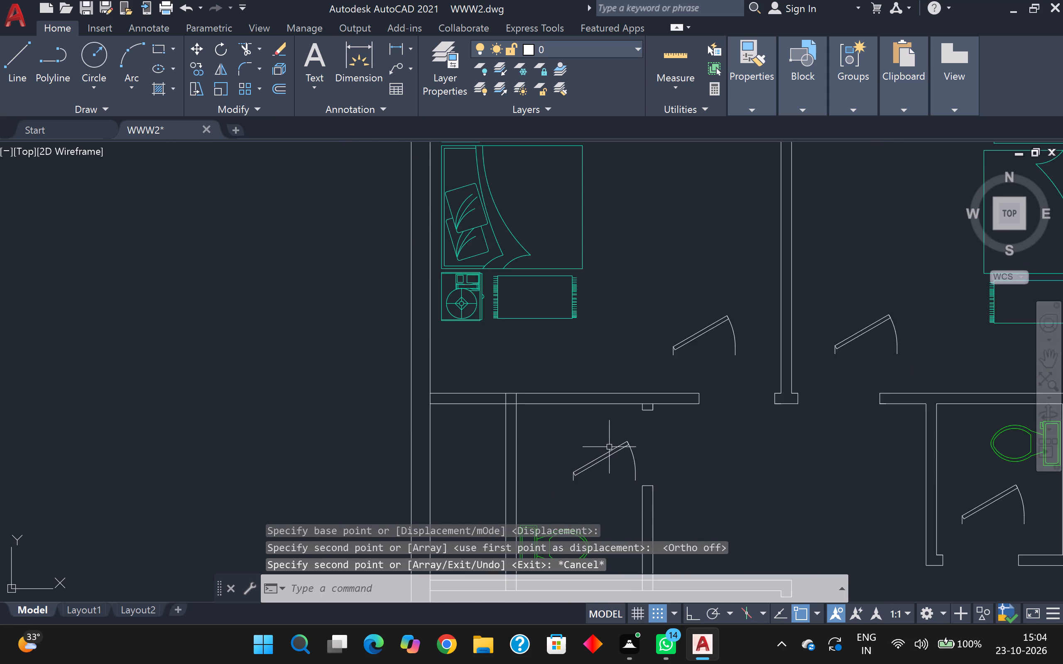
Align the northwest bedroom's door block to its south doorway, hinge at the east jamb's north corner, scaling it to the opening.
middle_click_drag(652, 439, 627, 338)
scroll(623, 267, "up", 2)
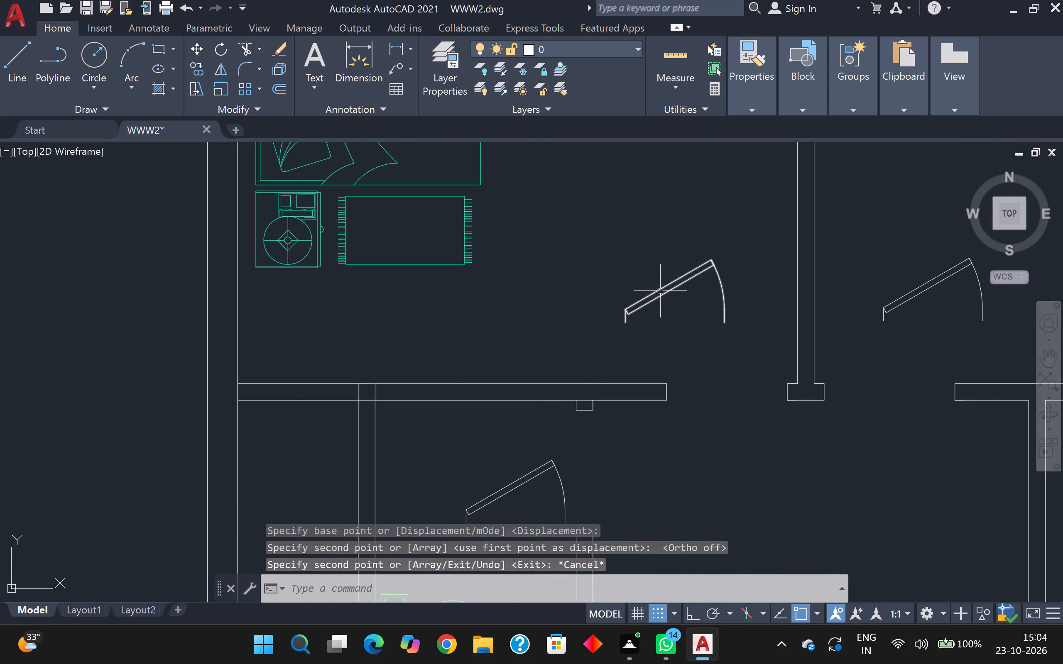
left_click(660, 291)
key("a")
key("l")
key("Return")
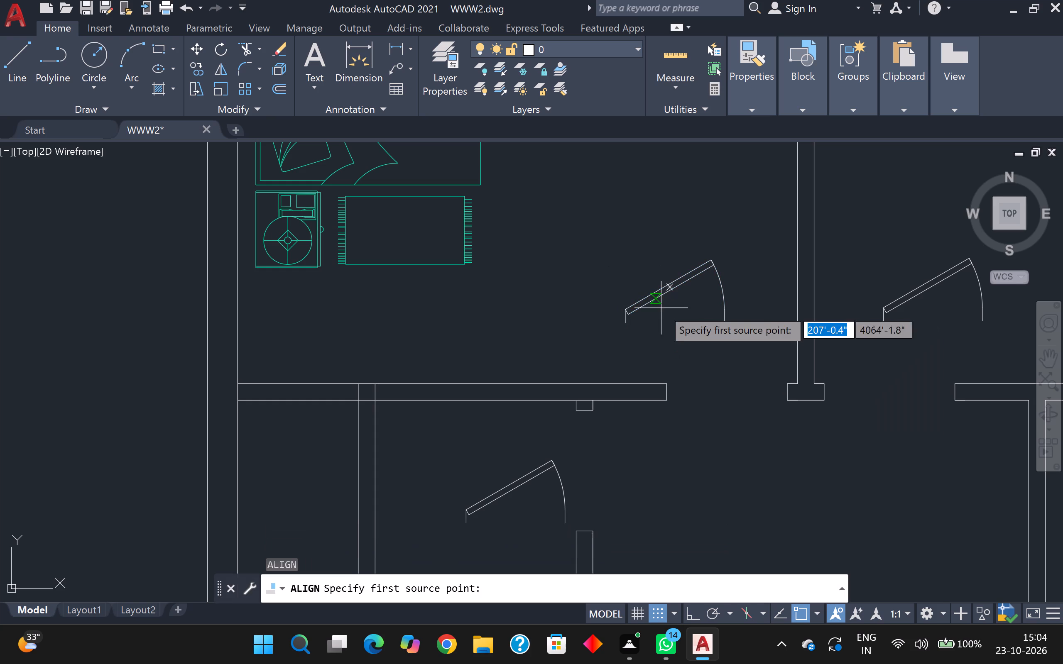
left_click(624, 320)
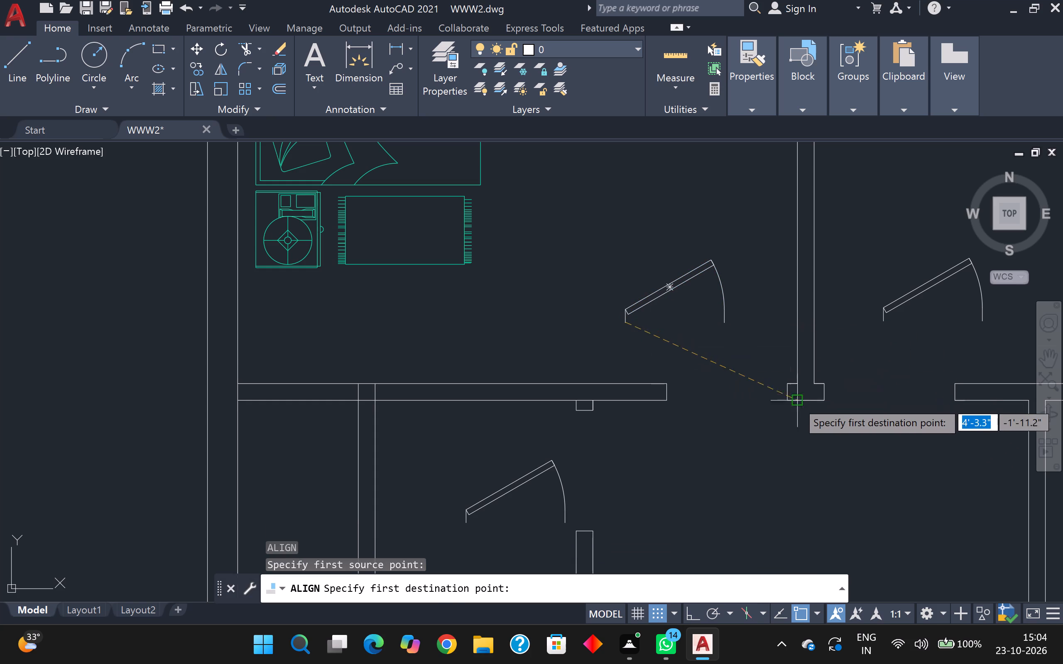
left_click(787, 384)
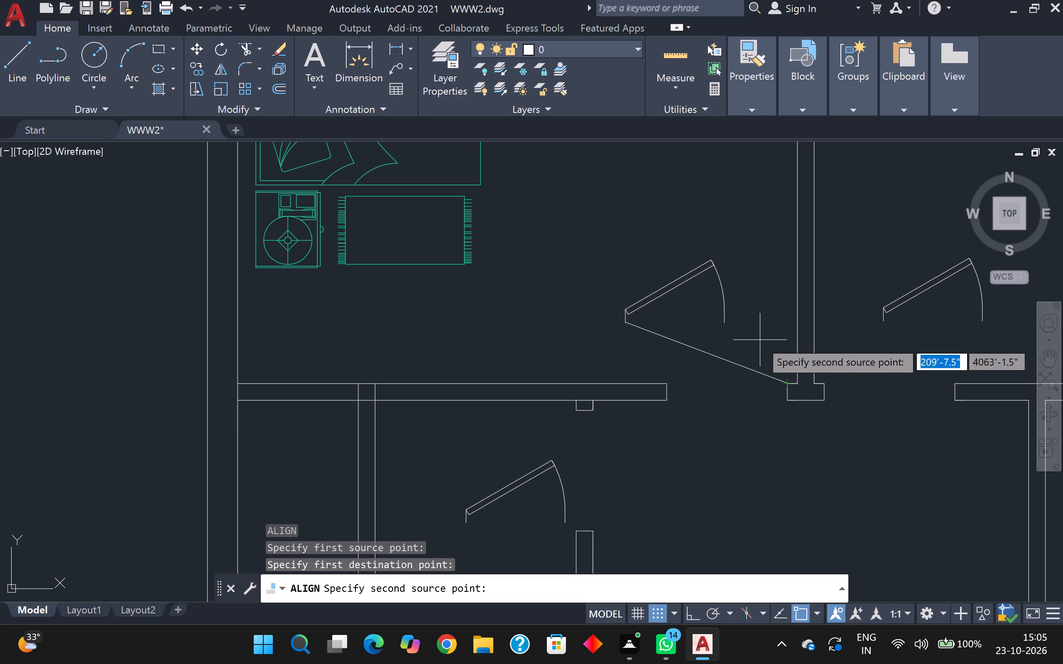
left_click(725, 323)
left_click(669, 383)
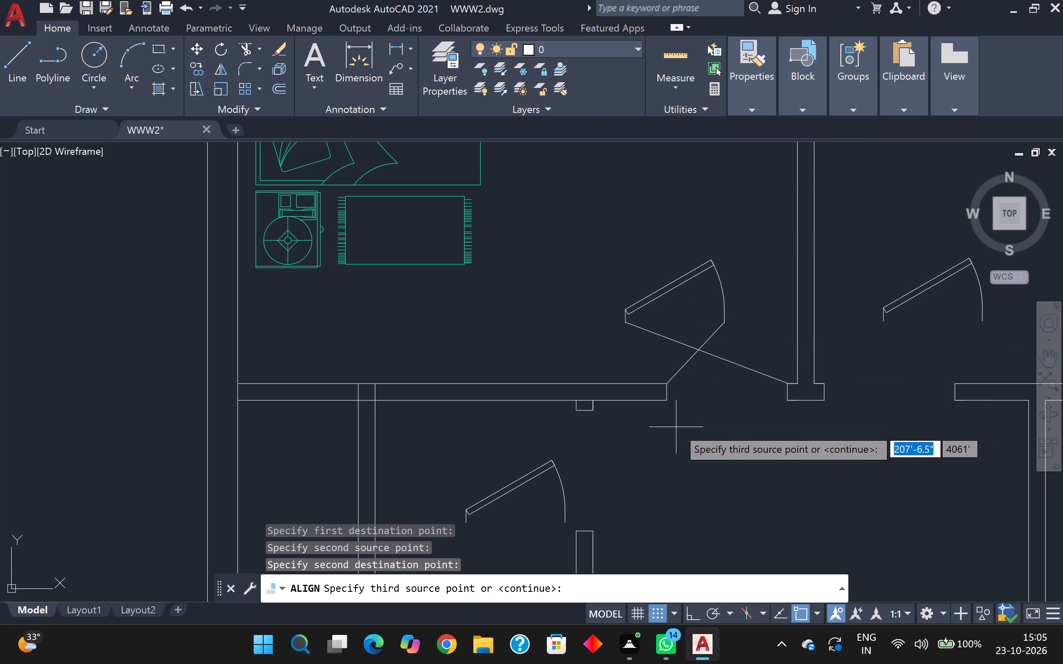
scroll(677, 430, "down", 2)
key("Return")
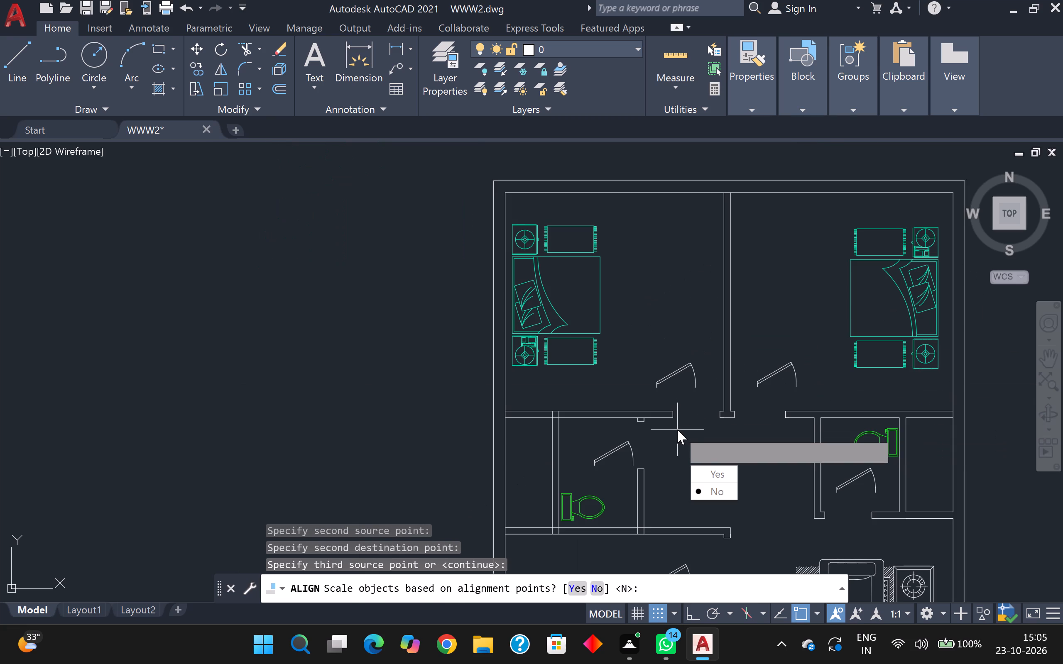
left_click_drag(731, 473, 677, 430)
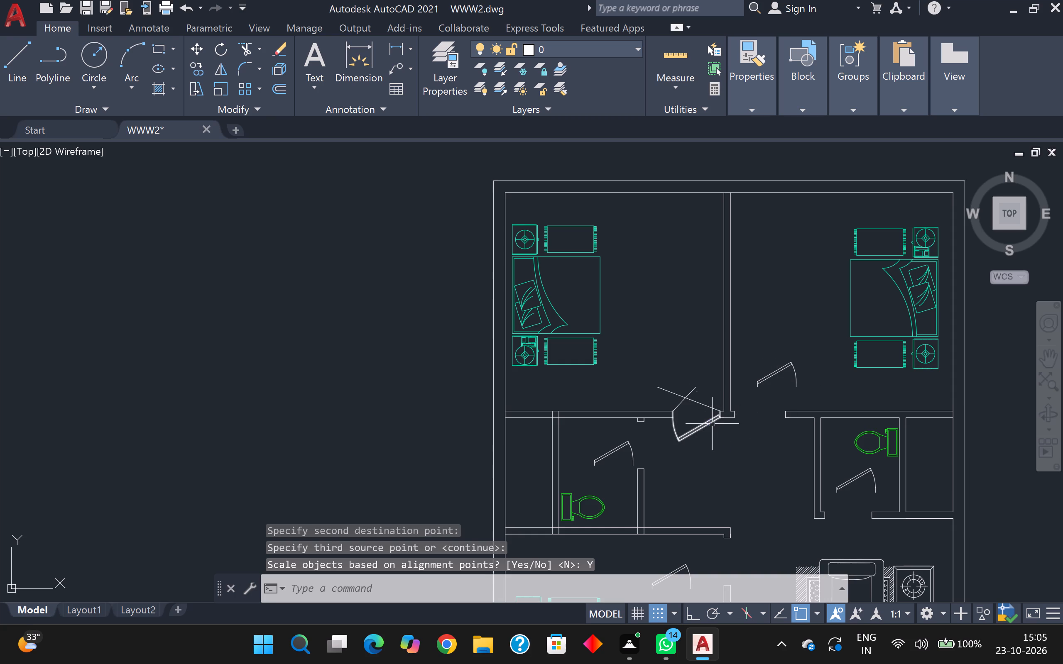
Flip the northwest bedroom's door so it swings north into the bedroom, and clear the selection.
left_click(712, 424)
left_click(700, 409)
scroll(729, 409, "down", 1)
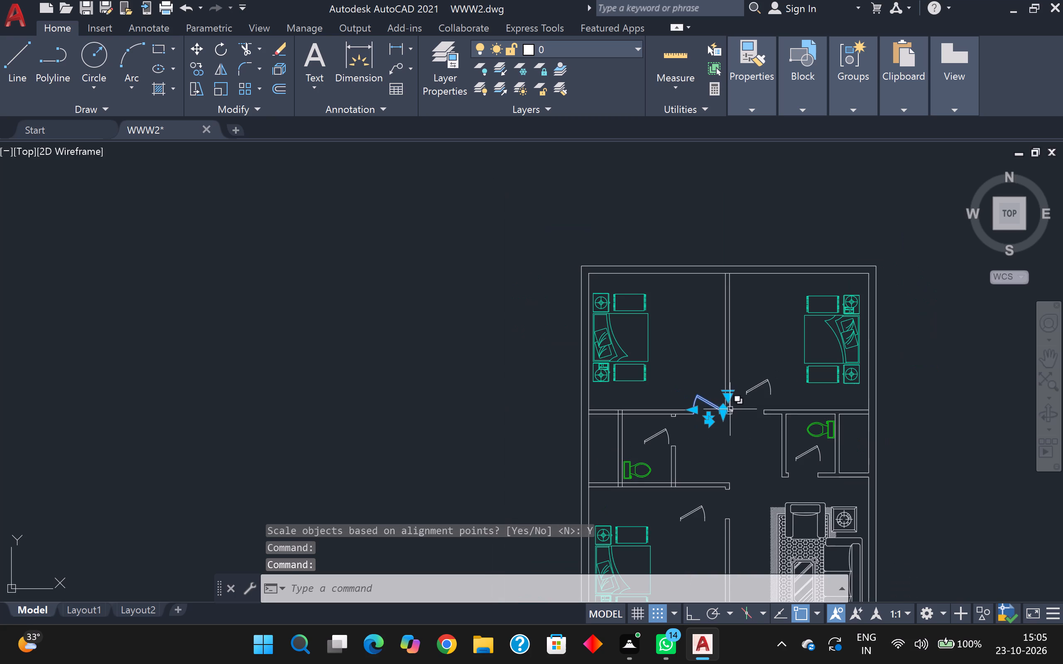
scroll(767, 391, "up", 2)
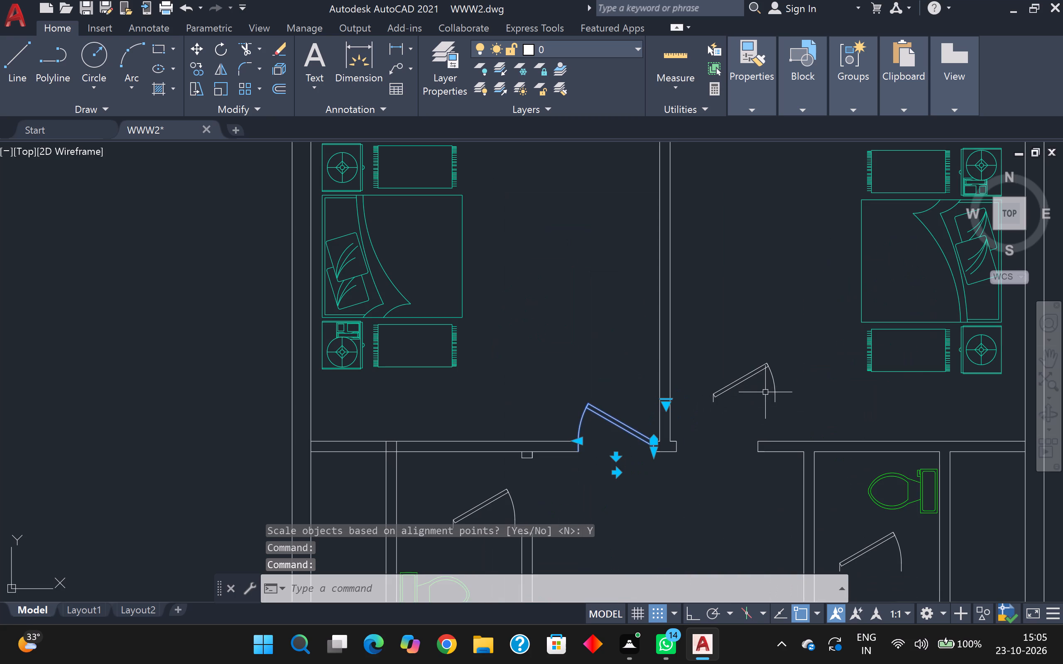
key("Escape")
Align the northeast bedroom's door block to its south doorway, hinge at the west jamb's north corner, scaling it to the opening.
scroll(767, 384, "up", 1)
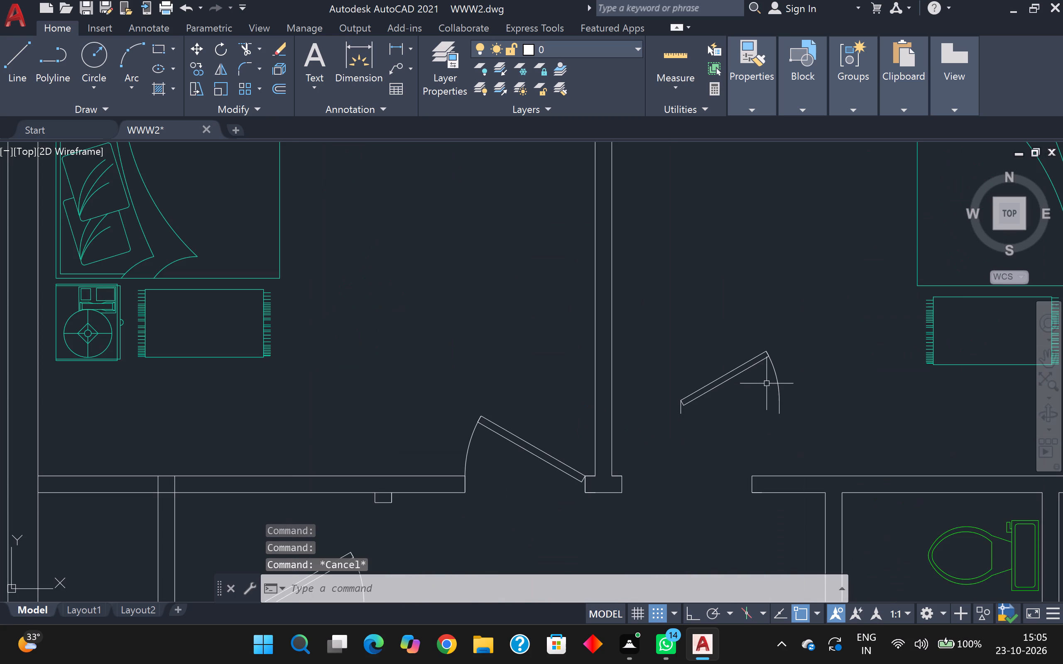
key("a")
key("k")
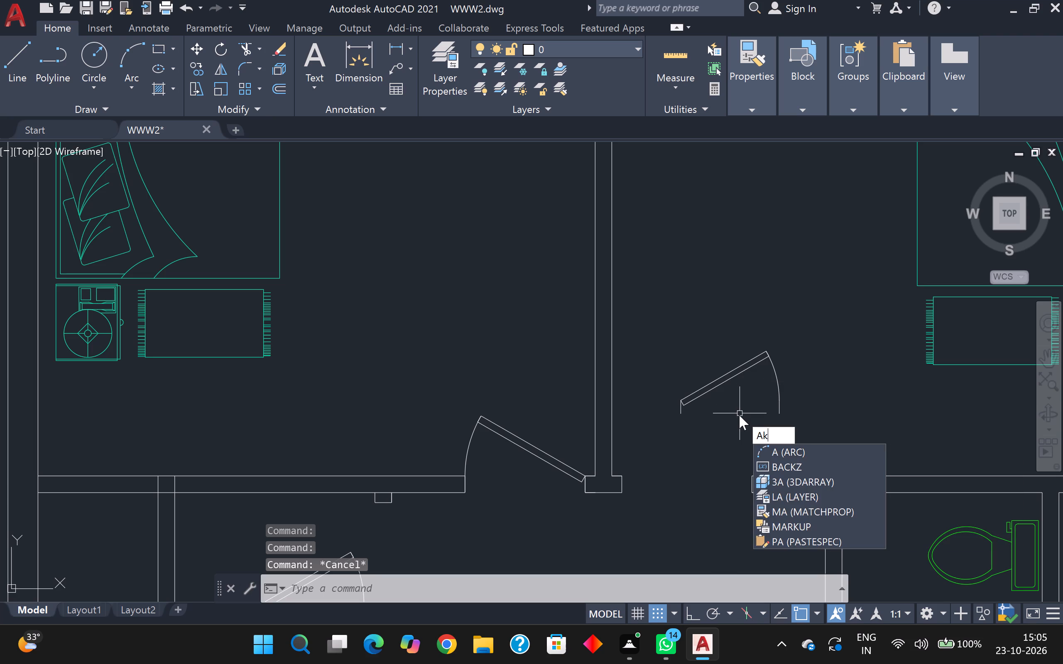
key("BackSpace")
key("l")
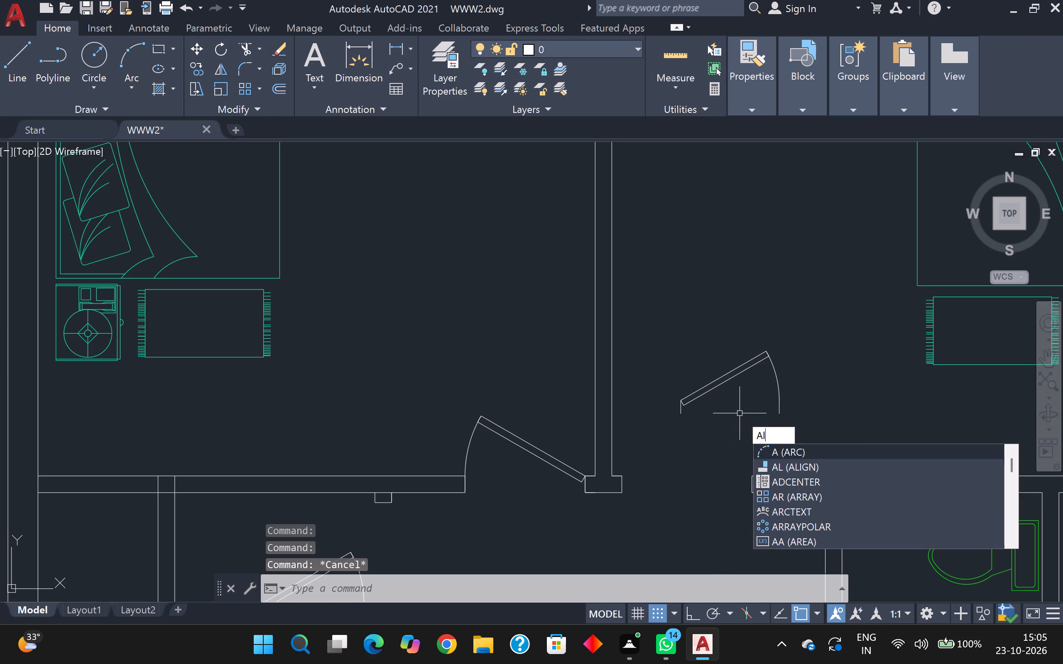
key("Return")
scroll(730, 431, "down", 2)
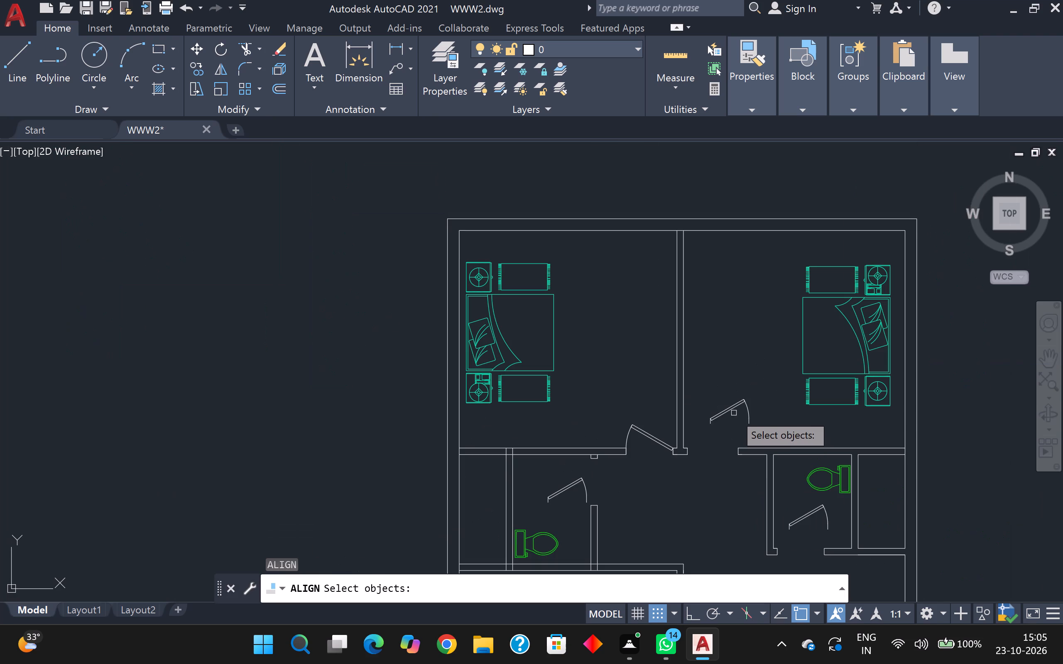
left_click(734, 409)
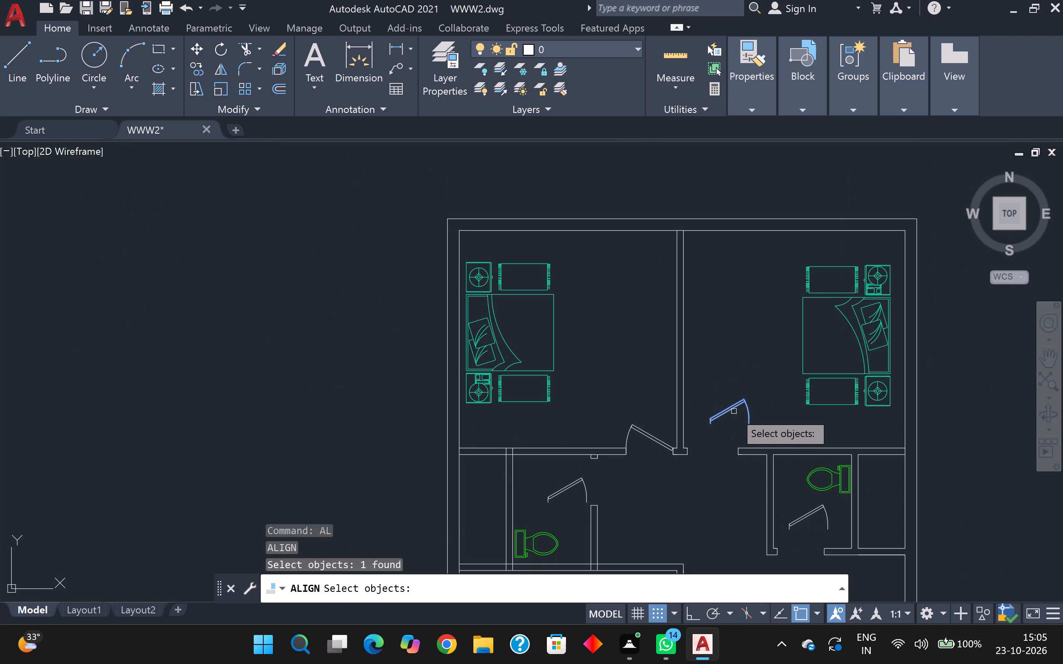
key("Return")
scroll(698, 382, "up", 2)
scroll(723, 442, "down", 2)
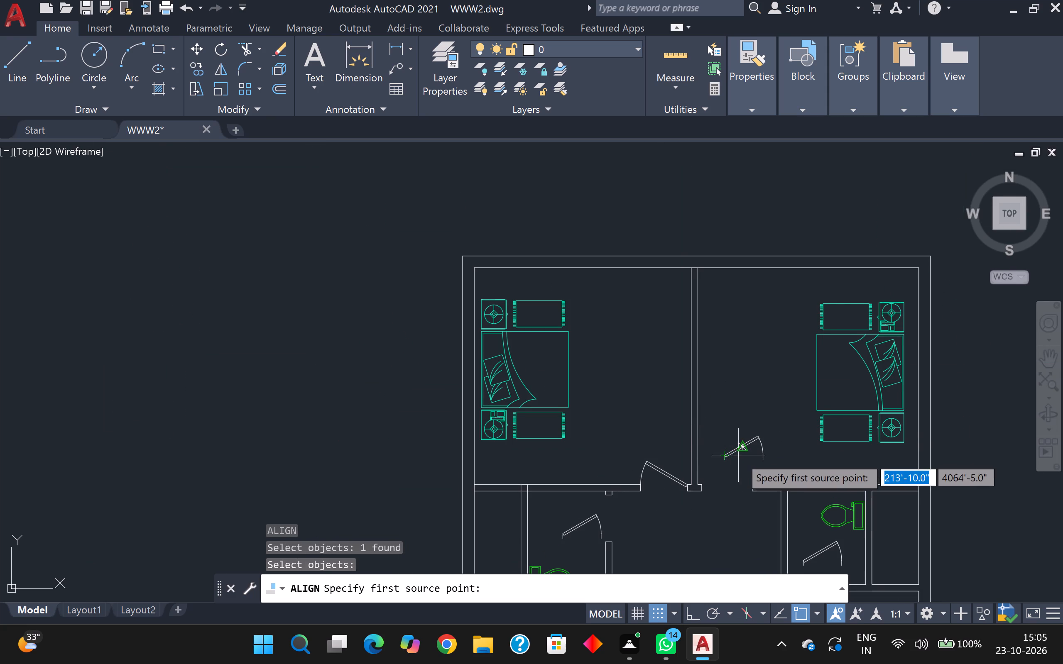
middle_click_drag(739, 456, 681, 283)
scroll(681, 286, "up", 2)
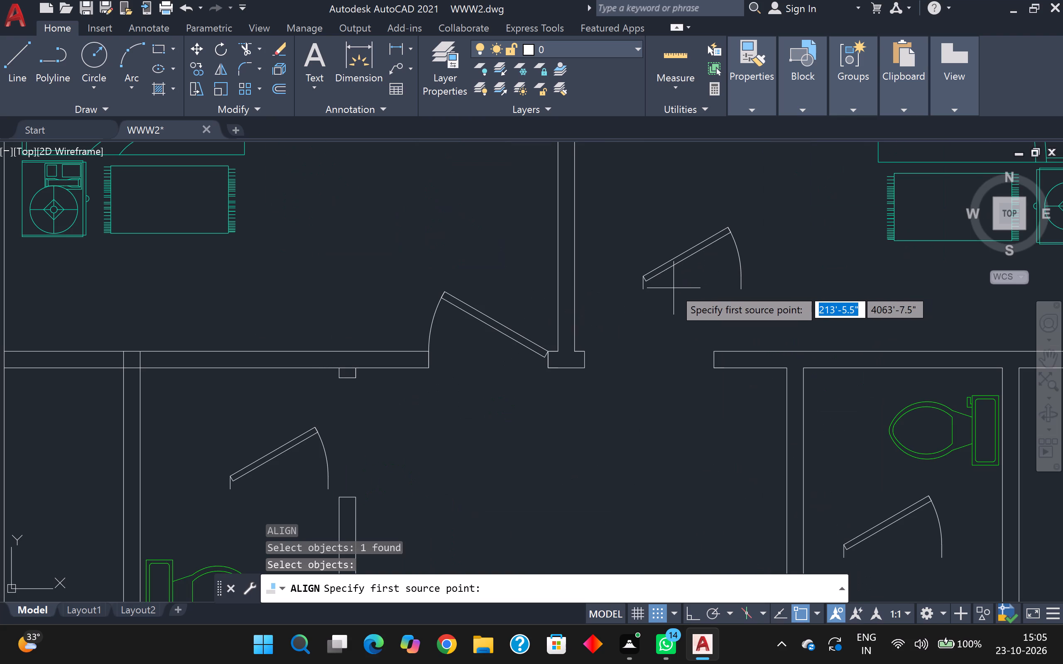
scroll(663, 294, "up", 1)
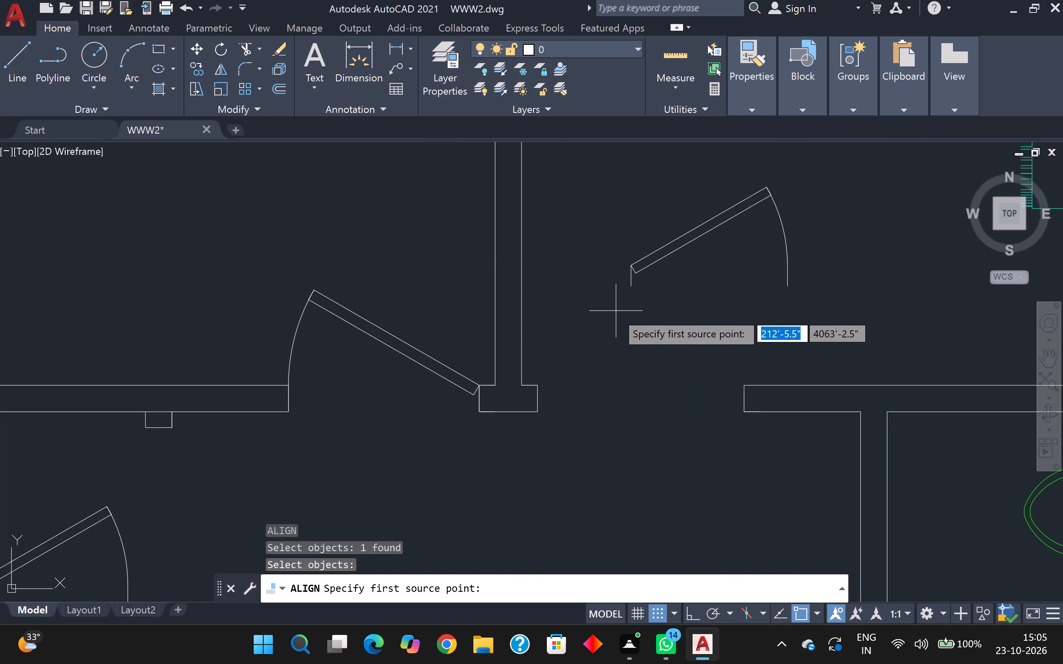
left_click(631, 286)
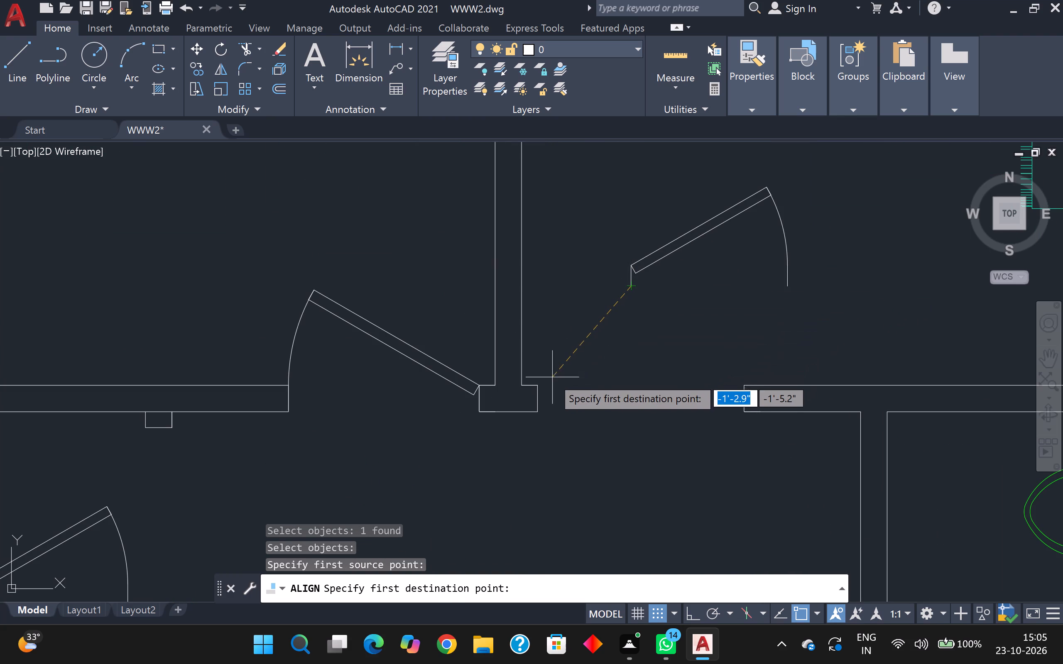
left_click(540, 386)
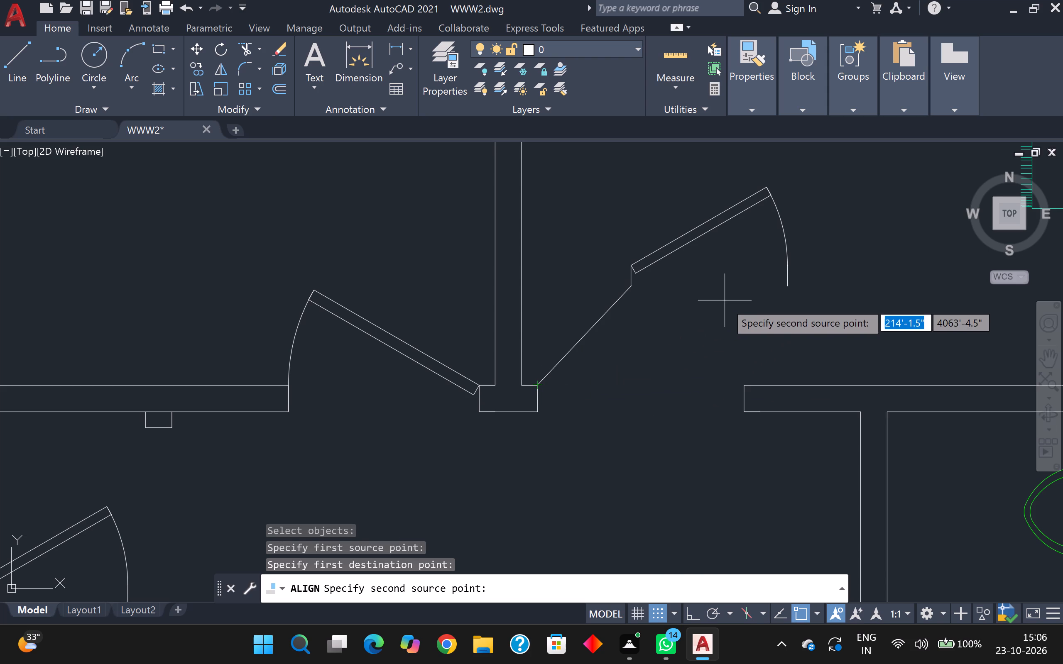
left_click(784, 287)
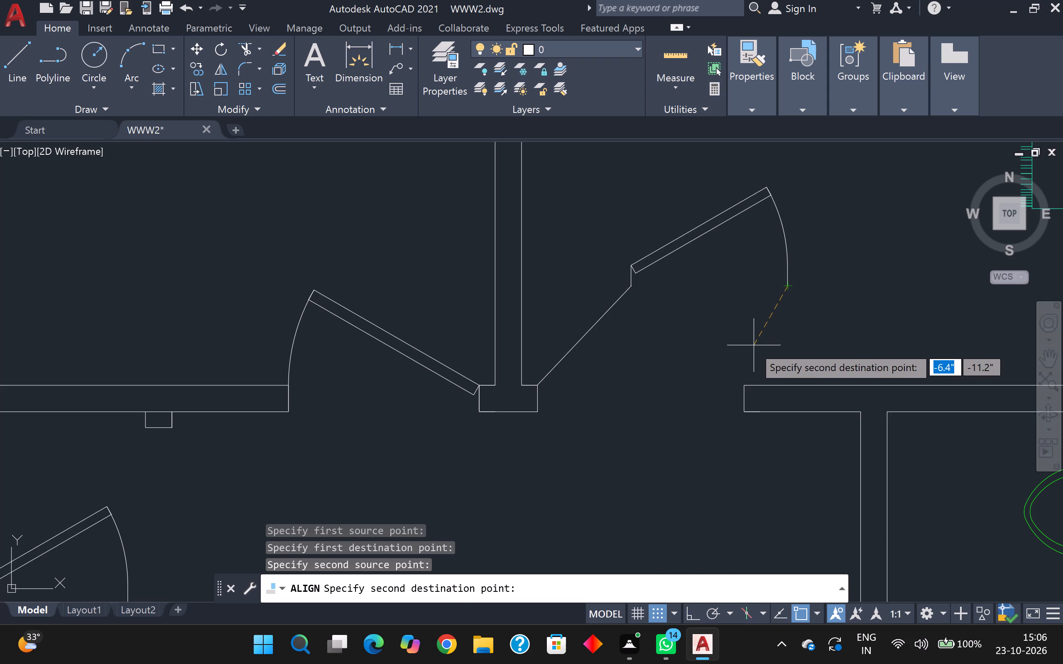
left_click(745, 387)
scroll(740, 387, "down", 3)
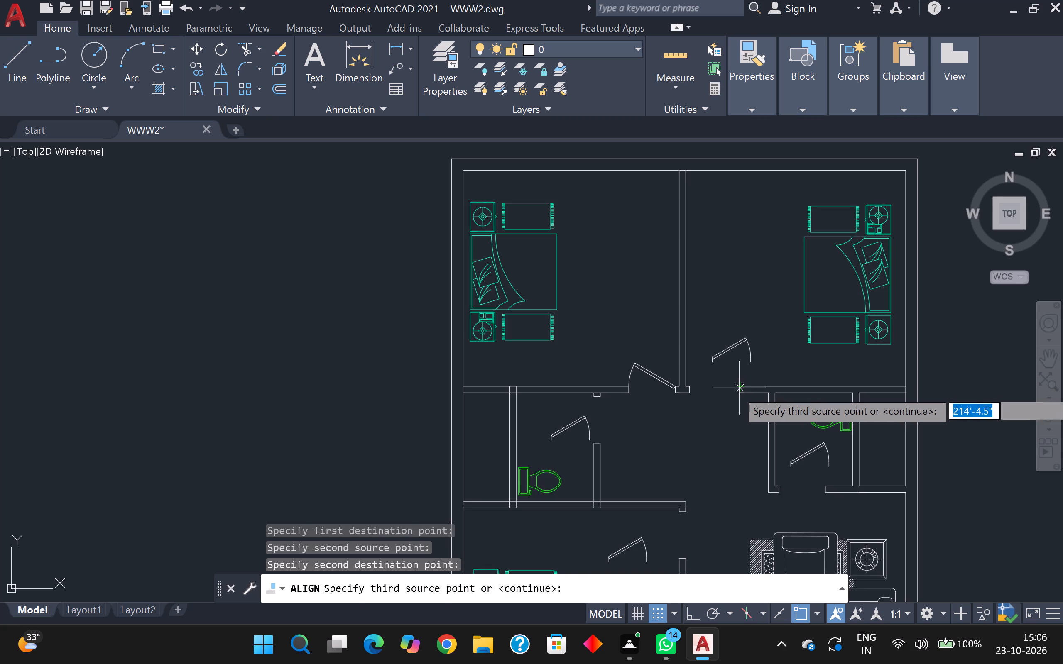
key("Return")
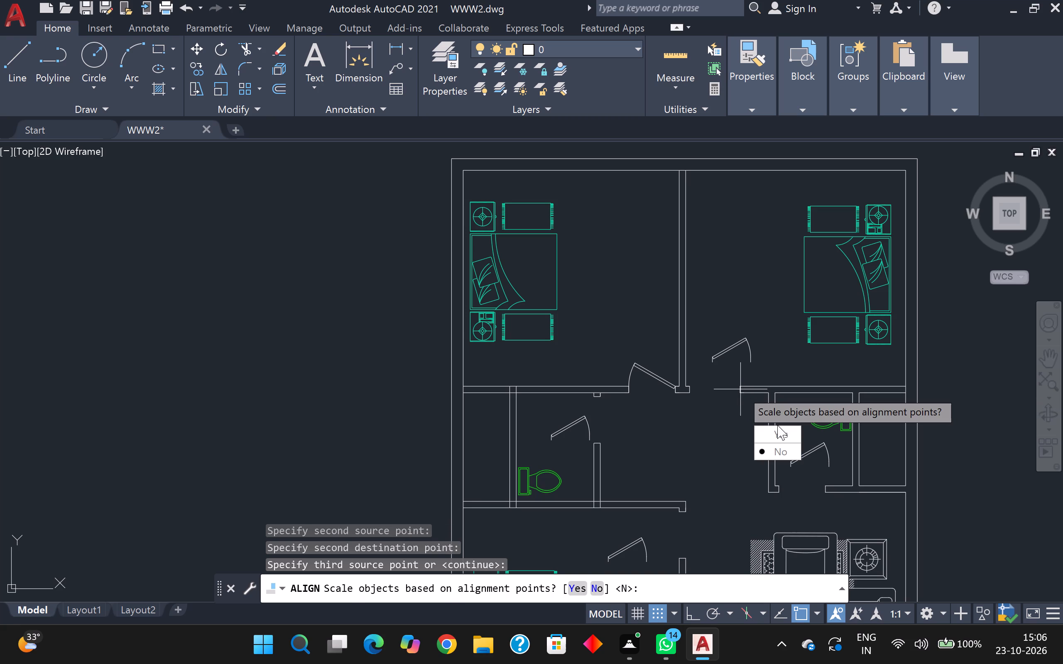
left_click_drag(777, 430, 741, 390)
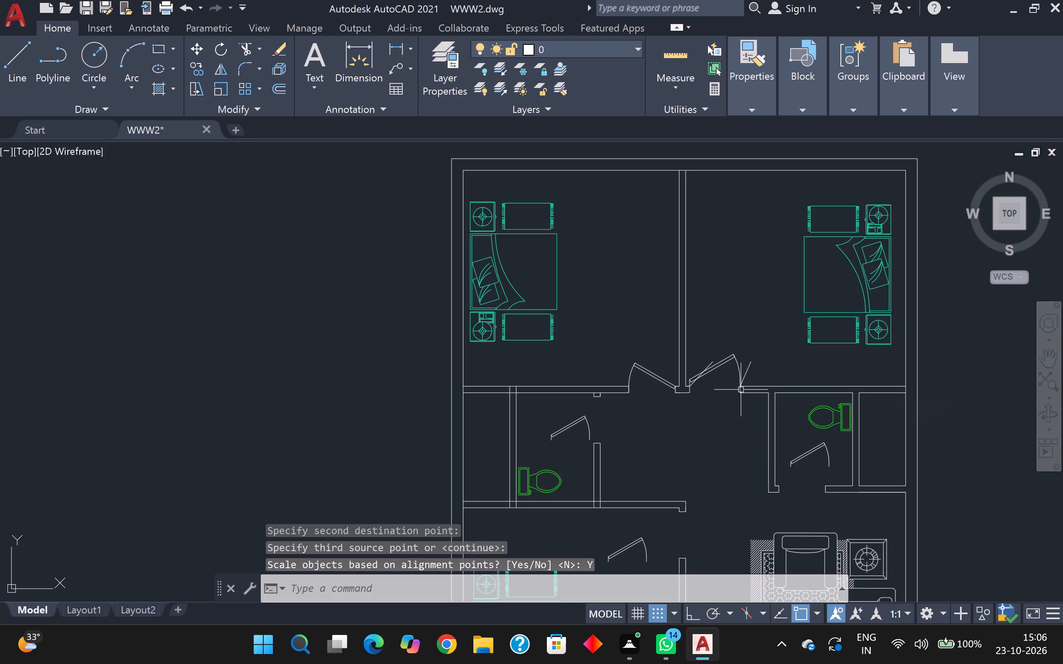
Align the northern west toilet's door block to its east doorway's inner corners, hinge at the north end, scaling it to the opening.
scroll(741, 390, "down", 3)
scroll(740, 403, "up", 4)
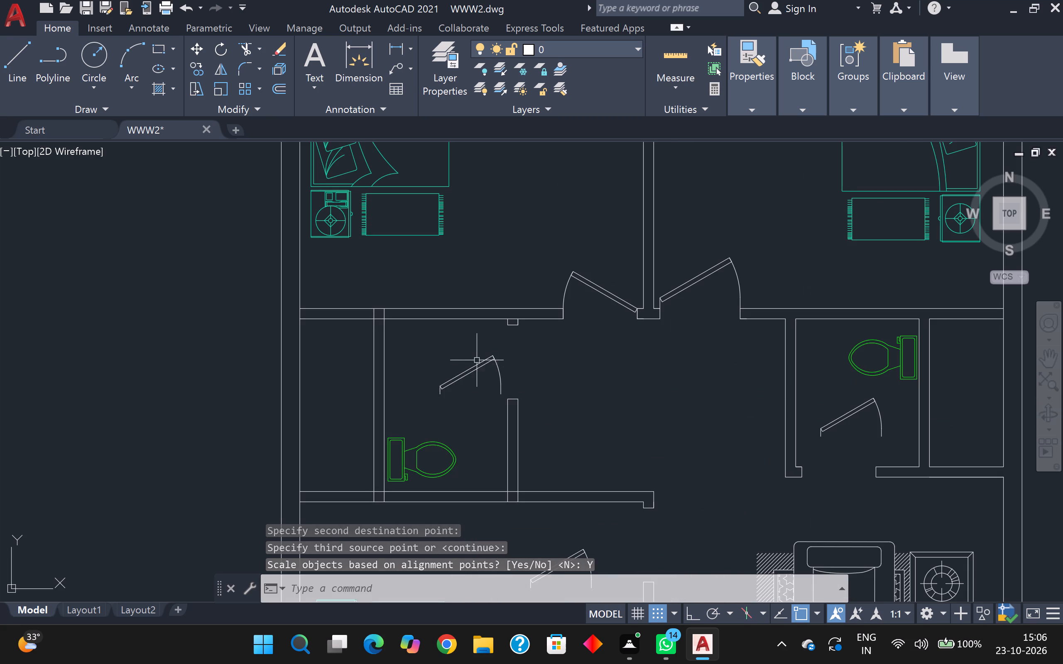
left_click(478, 366)
key("a")
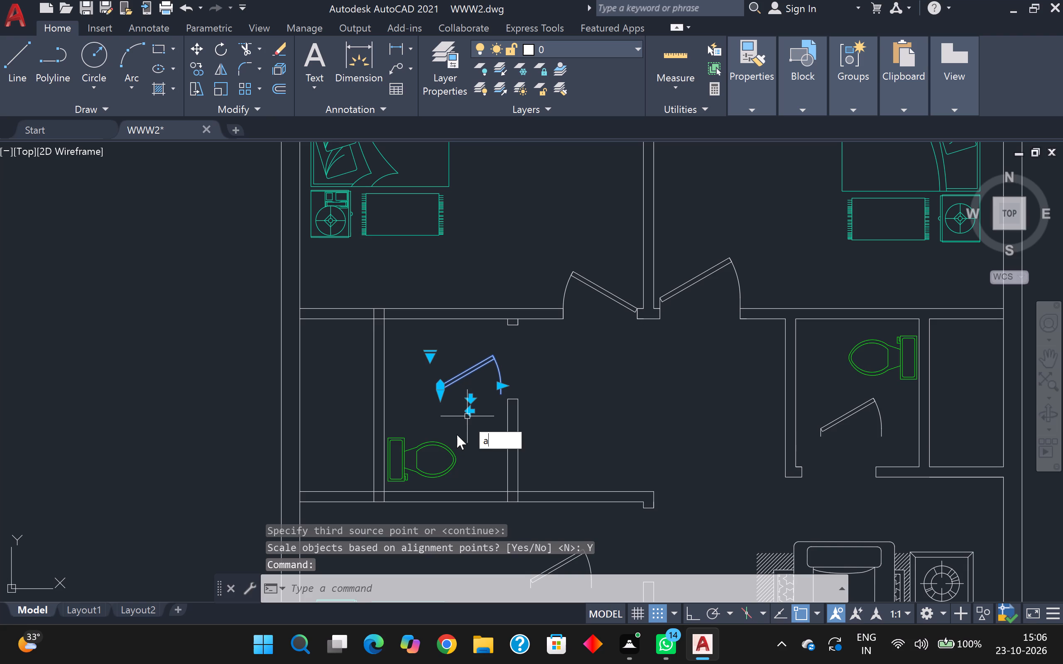
key("l")
key("Return")
scroll(446, 468, "up", 1)
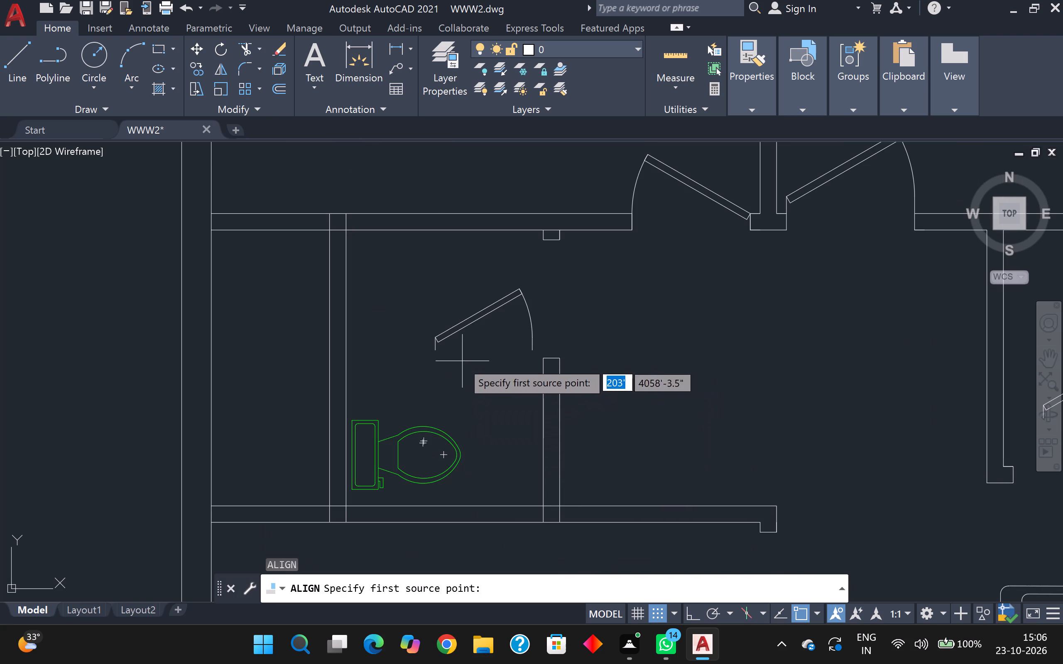
left_click(430, 349)
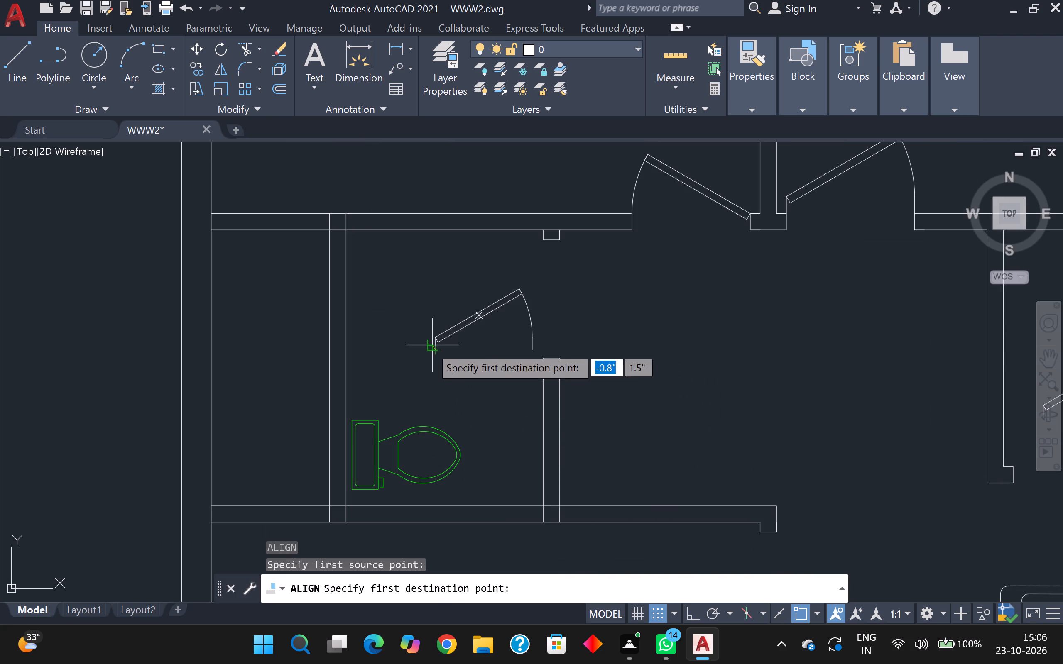
scroll(524, 249, "up", 2)
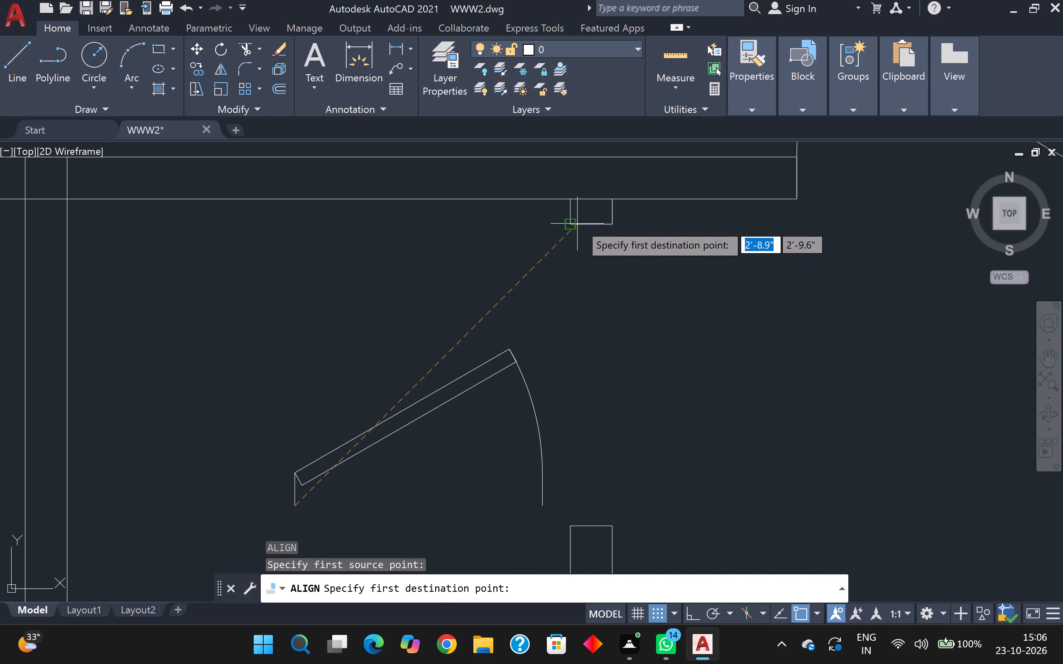
left_click(568, 223)
scroll(554, 372, "down", 2)
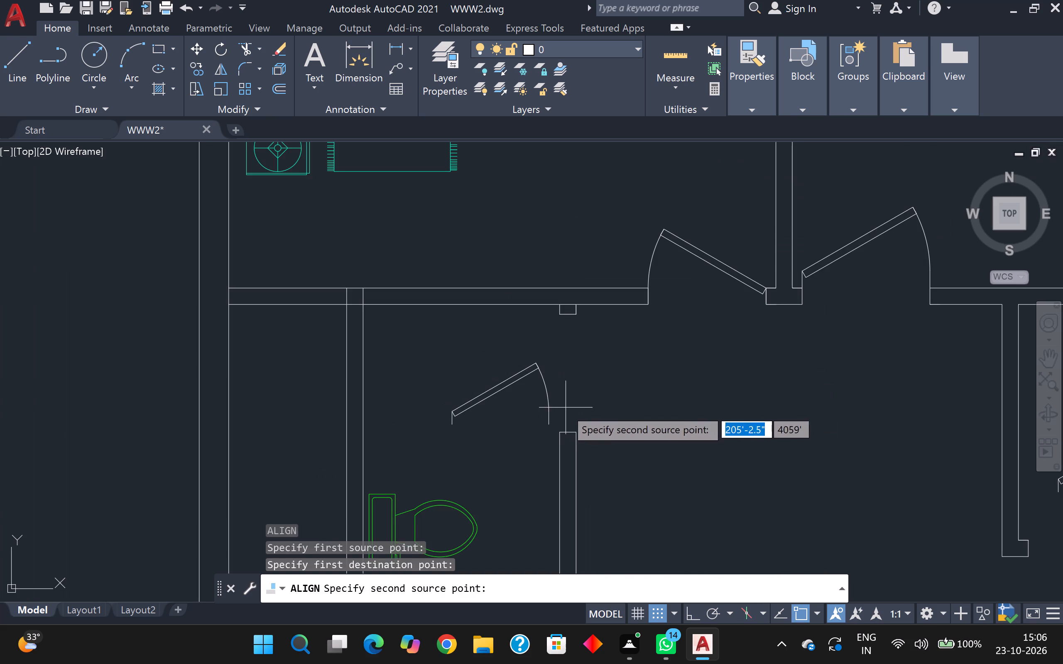
middle_click_drag(561, 408, 572, 357)
left_click(558, 376)
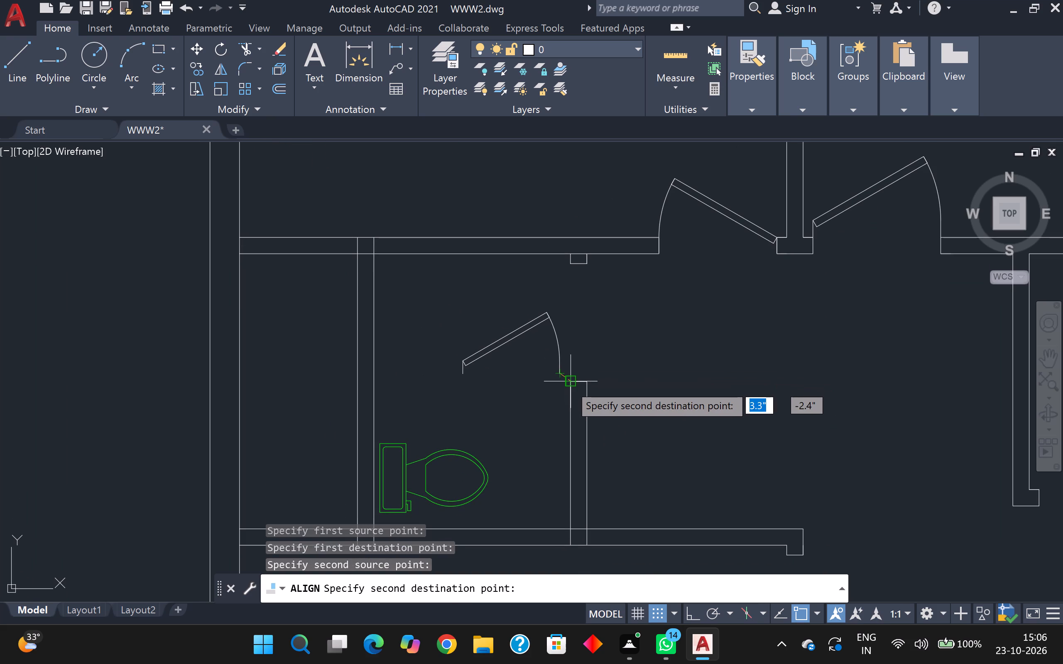
scroll(569, 379, "up", 3)
middle_click_drag(569, 376, 567, 340)
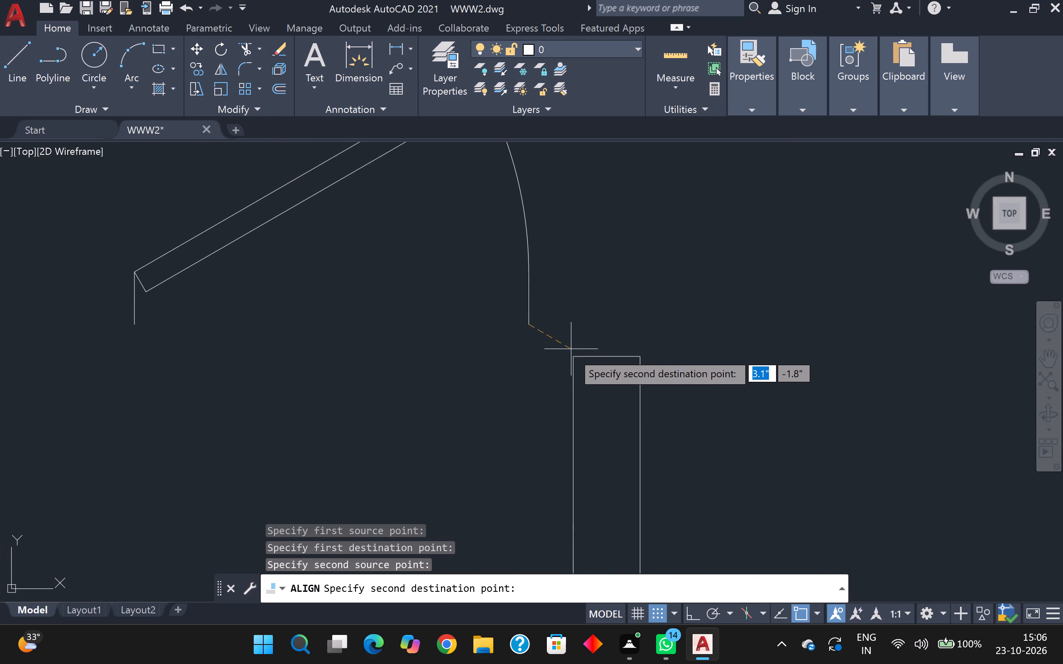
left_click(575, 359)
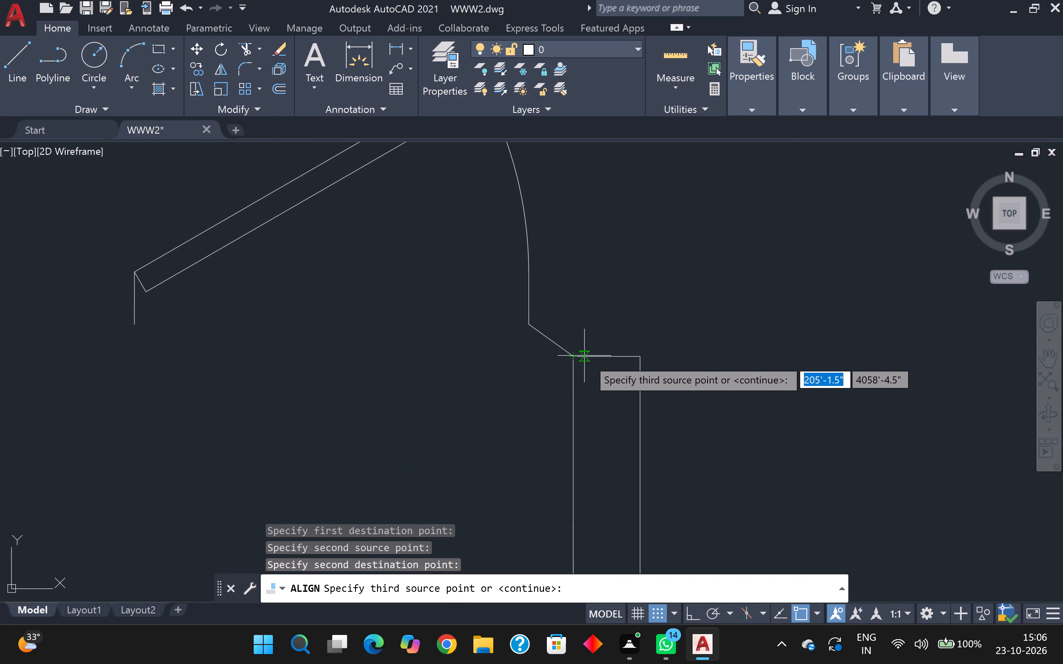
scroll(587, 358, "down", 2)
key("Return")
left_click_drag(612, 403, 584, 358)
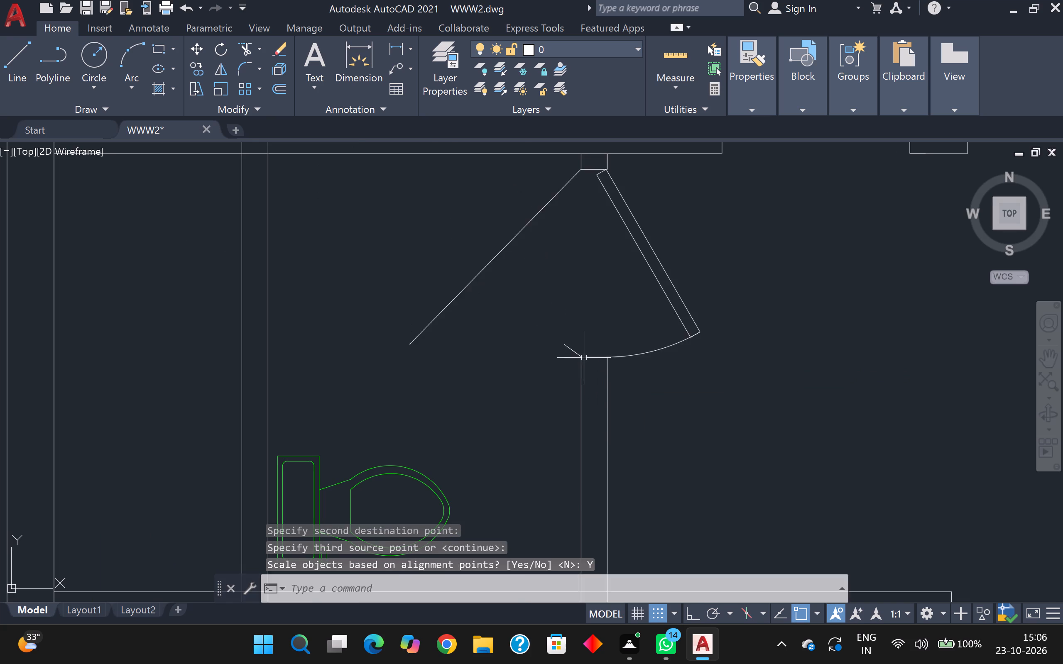
Flip the northern west toilet's door so it swings west into the toilet.
scroll(584, 358, "down", 2)
left_click(608, 325)
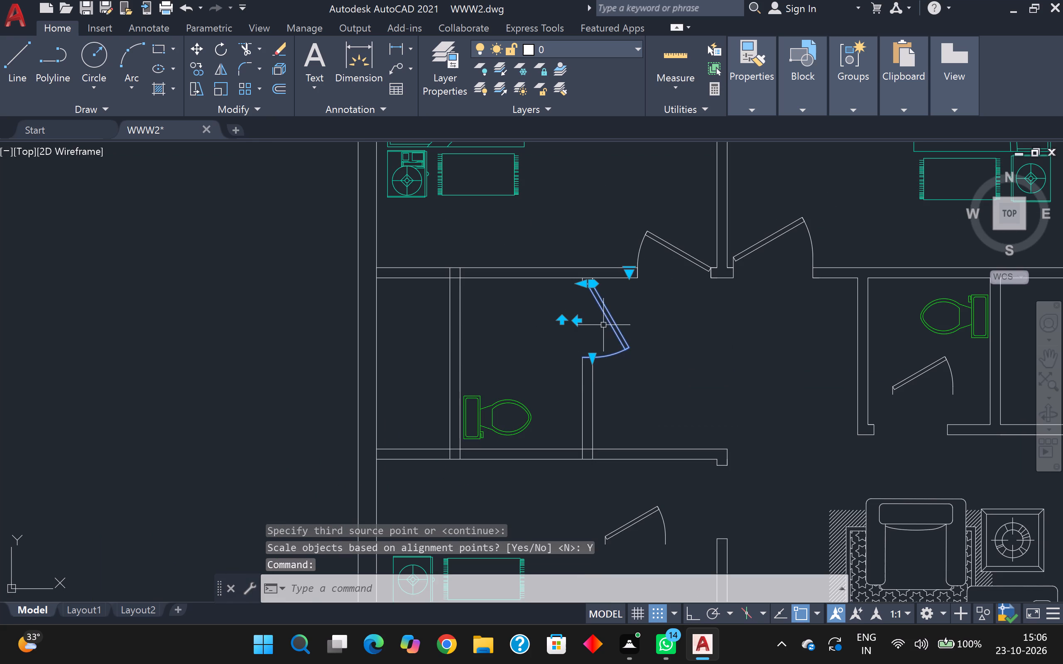
left_click(578, 317)
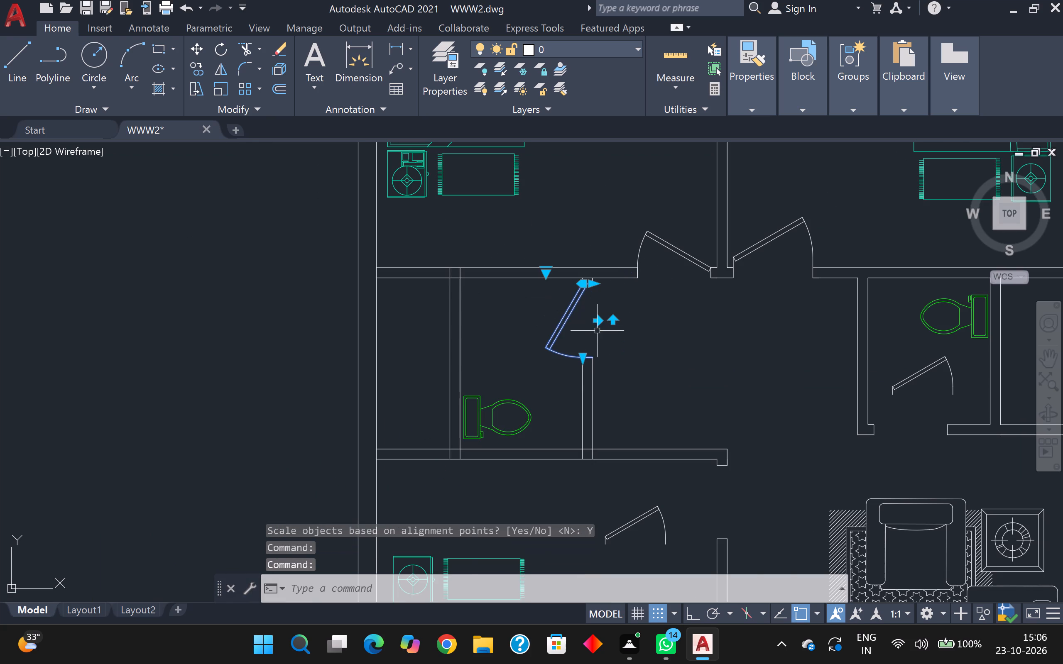
Align the east toilet's door block to its south doorway's inner corners, hinge at the west jamb, scaling it to the opening.
key("Escape")
scroll(597, 334, "down", 4)
scroll(617, 332, "up", 2)
middle_click_drag(617, 332, 606, 317)
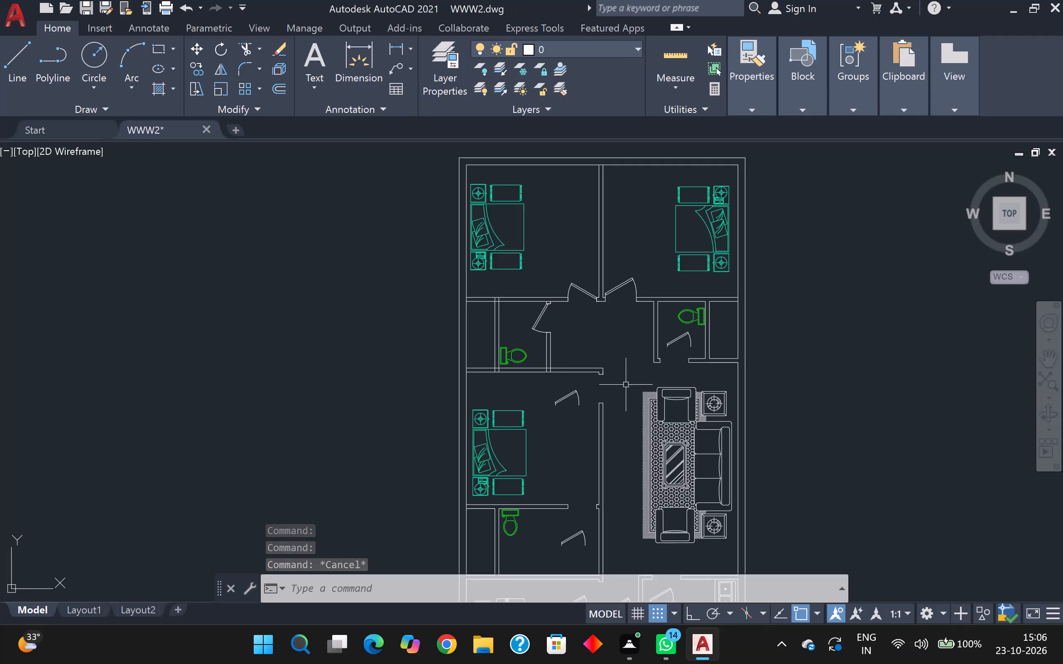
scroll(678, 362, "up", 2)
key("space")
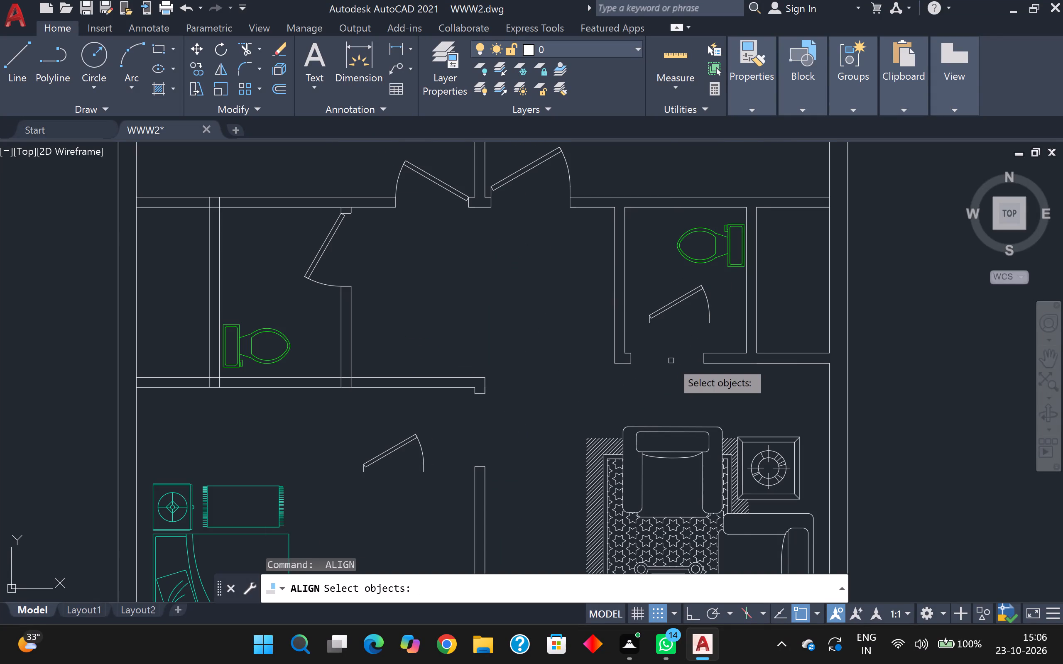
left_click(661, 315)
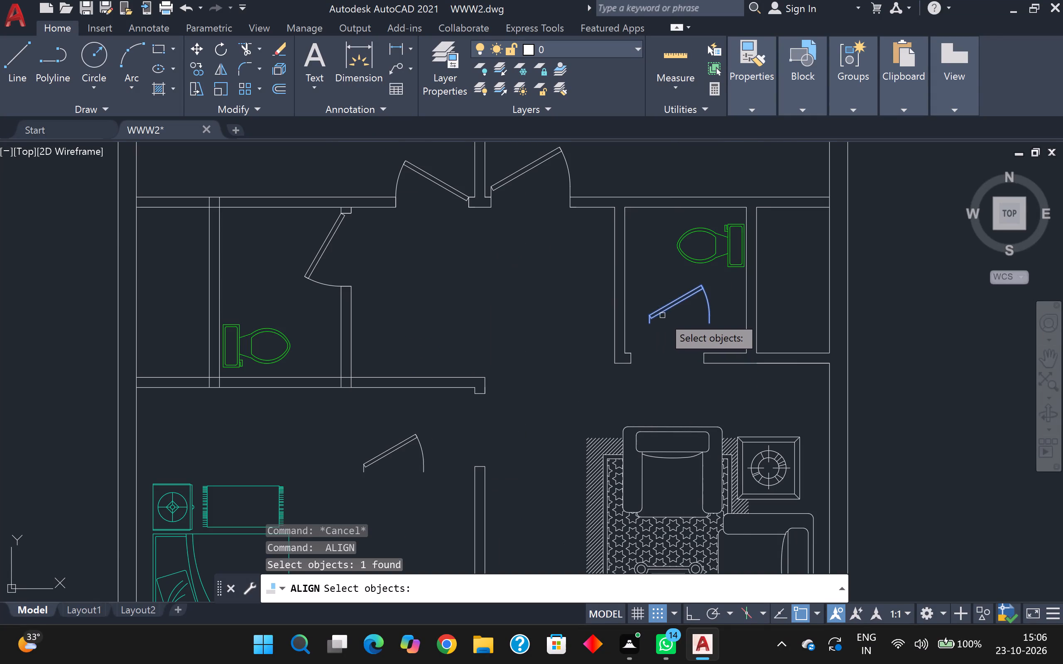
key("Return")
scroll(653, 333, "up", 2)
left_click(644, 311)
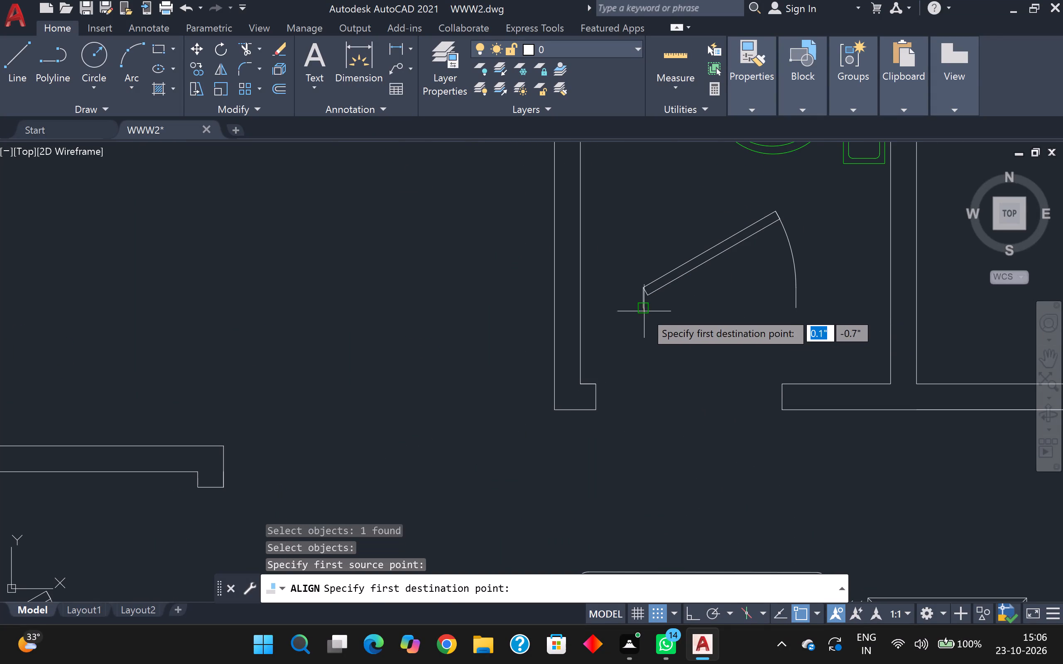
left_click(597, 380)
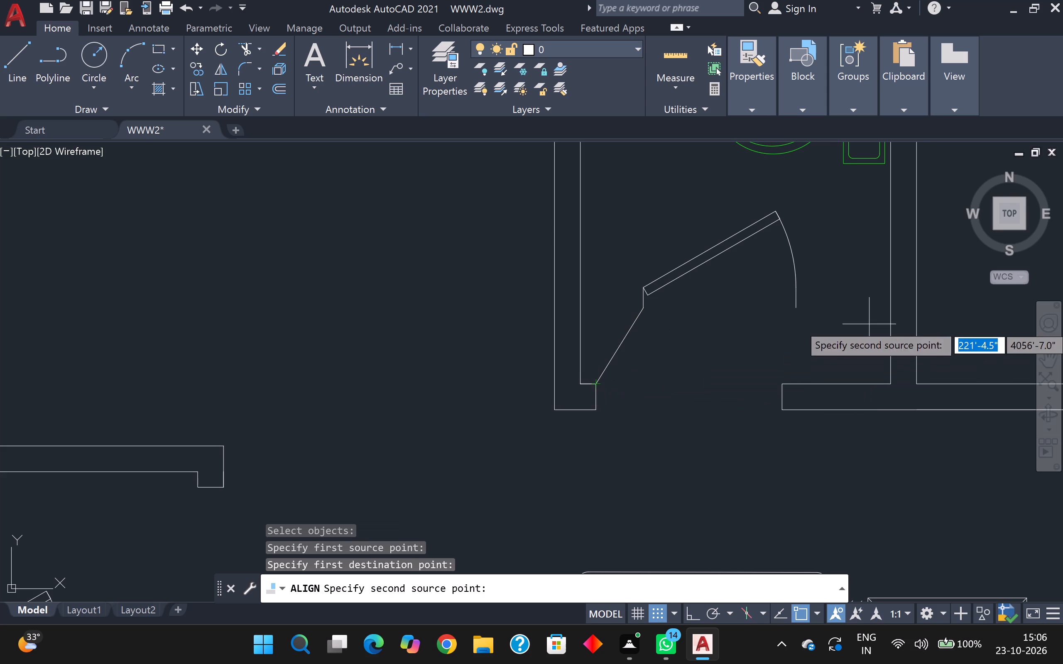
left_click(798, 309)
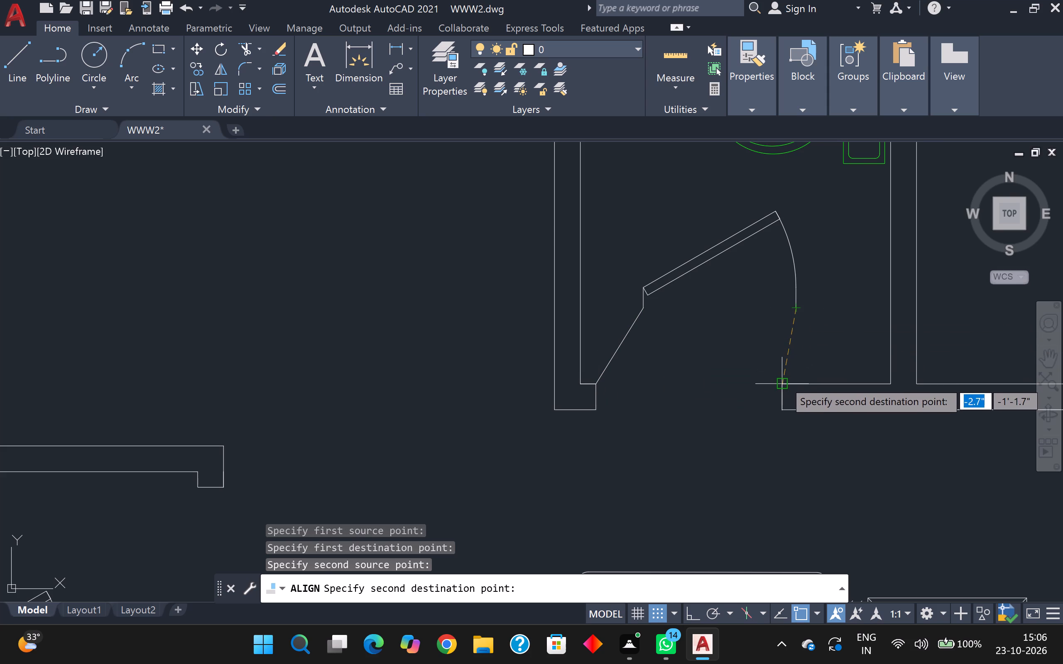
left_click(781, 382)
key("Return")
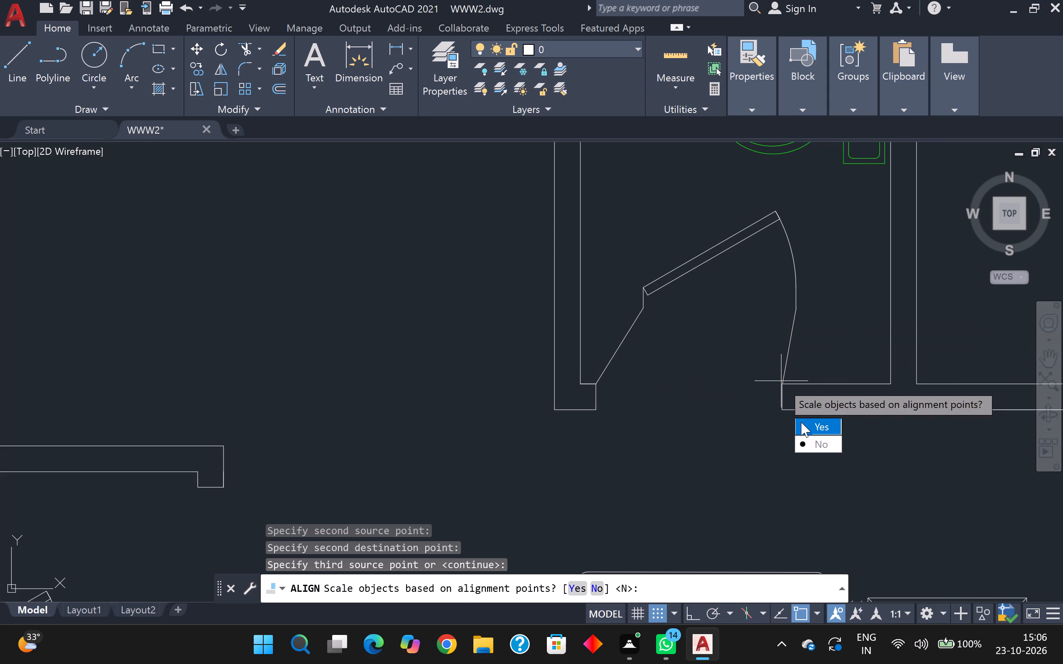
left_click_drag(801, 422, 781, 382)
Align the middle west bedroom's door block to its east doorway's inner corners, hinge at the north end, scaling it to the opening.
scroll(775, 373, "up", 1)
scroll(774, 372, "down", 4)
middle_click_drag(773, 369, 814, 272)
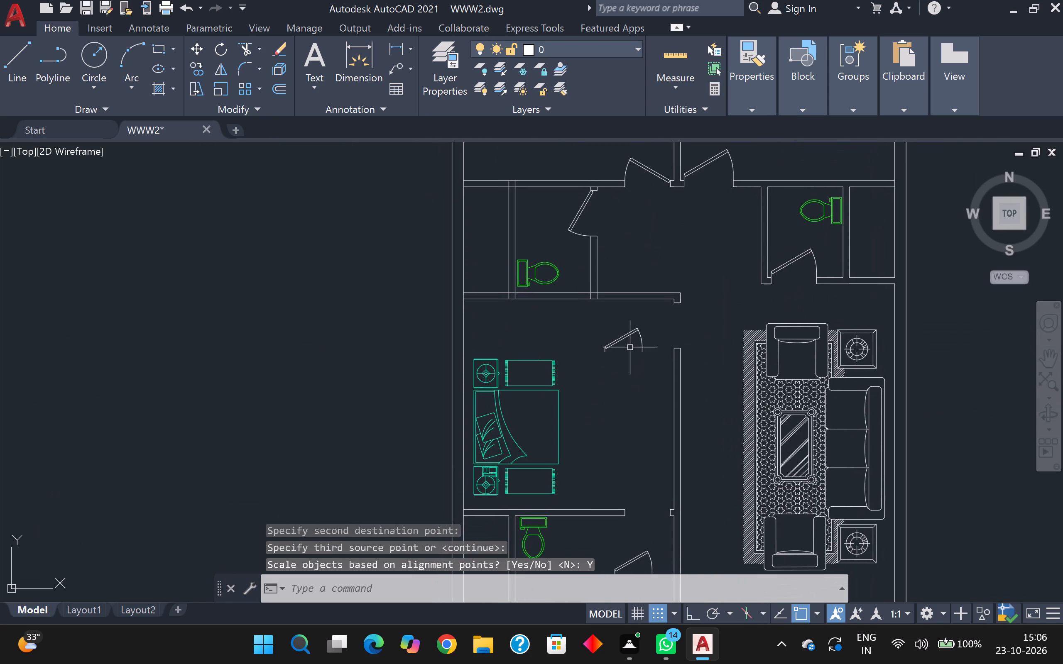
left_click(630, 339)
left_click(631, 335)
left_click(631, 335)
left_click(631, 331)
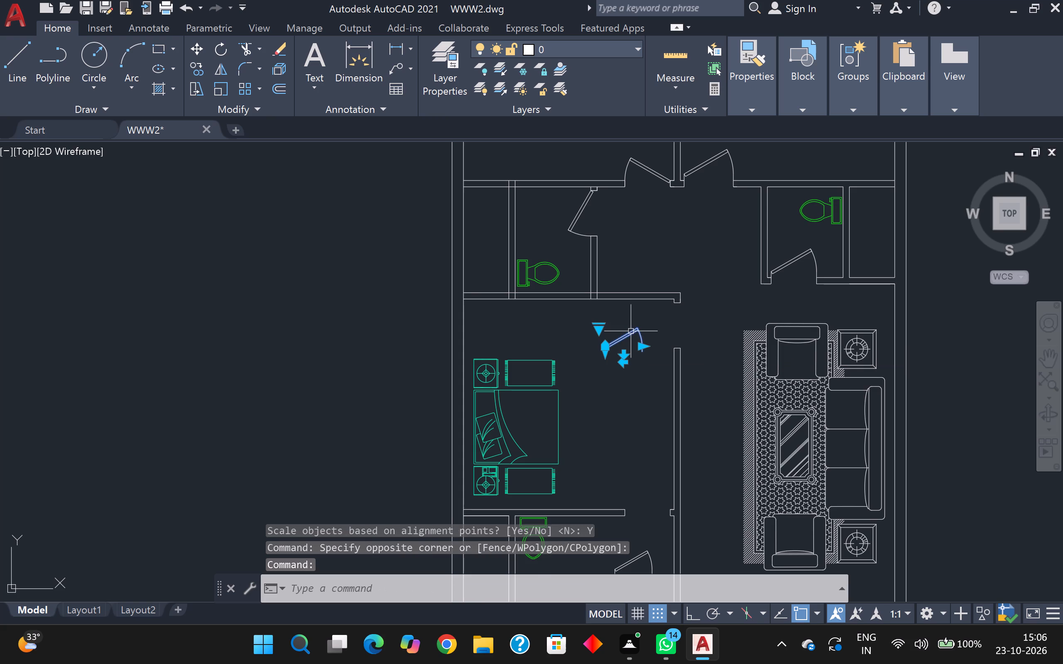
key("a")
key("l")
key("Return")
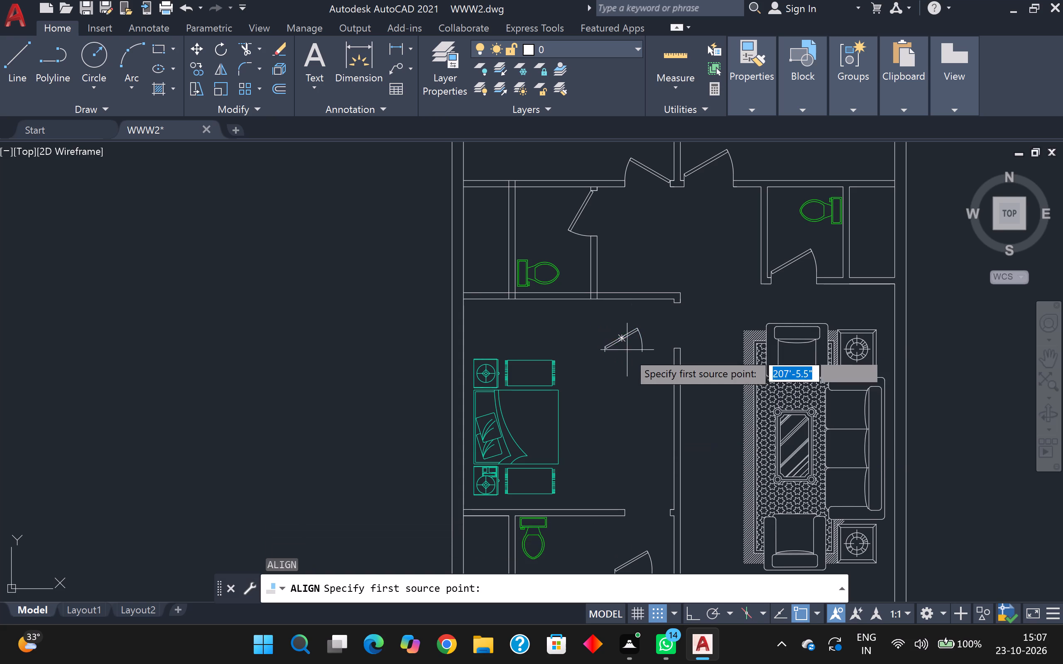
scroll(626, 367, "up", 2)
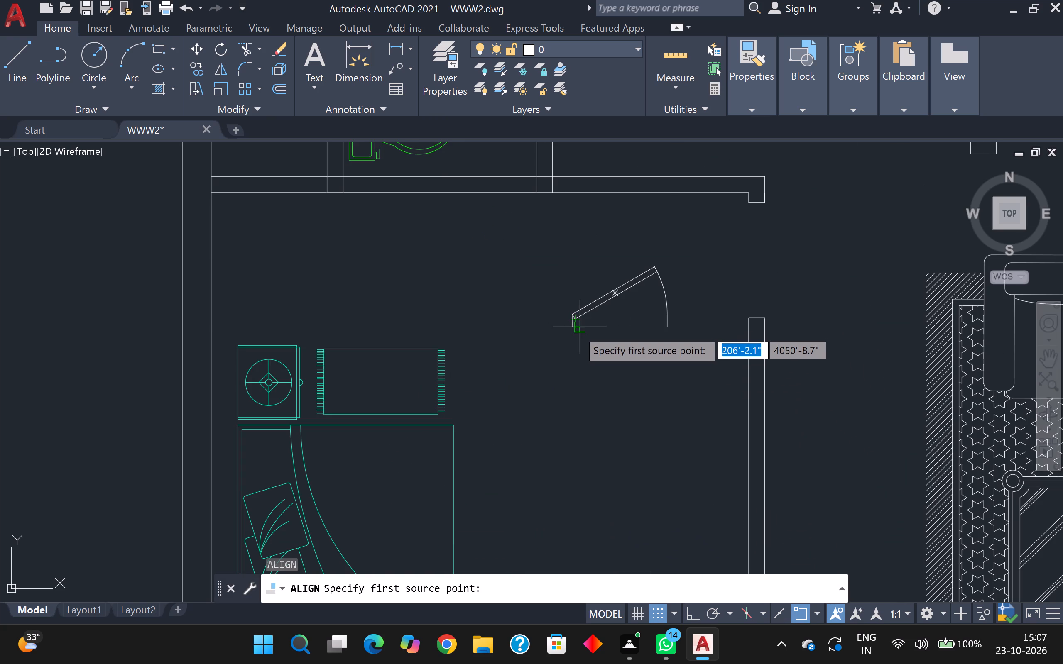
left_click(573, 328)
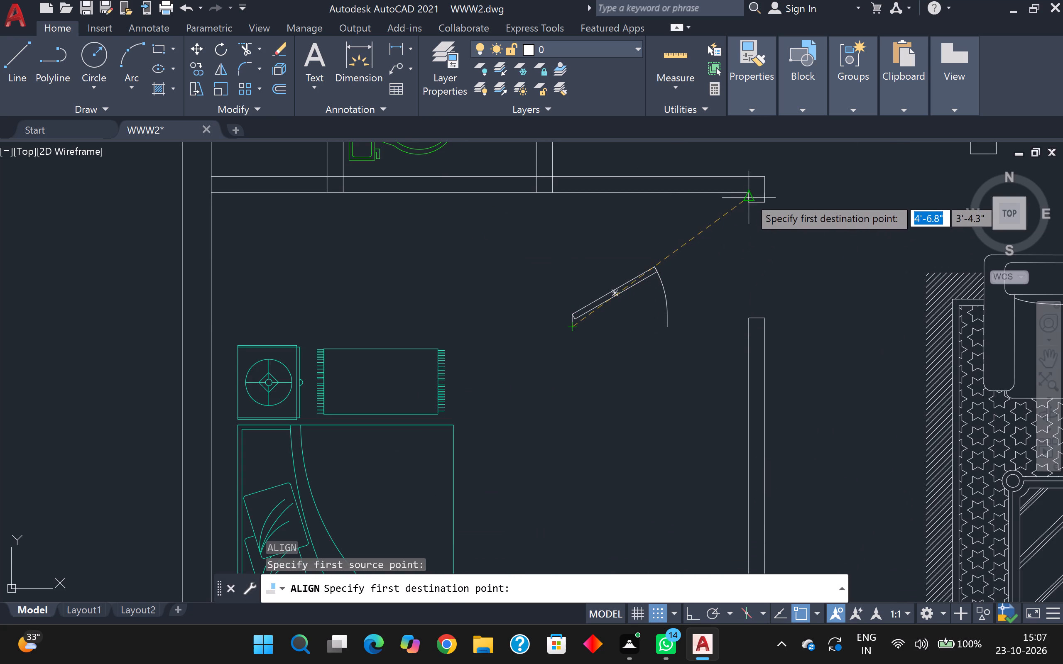
left_click(748, 207)
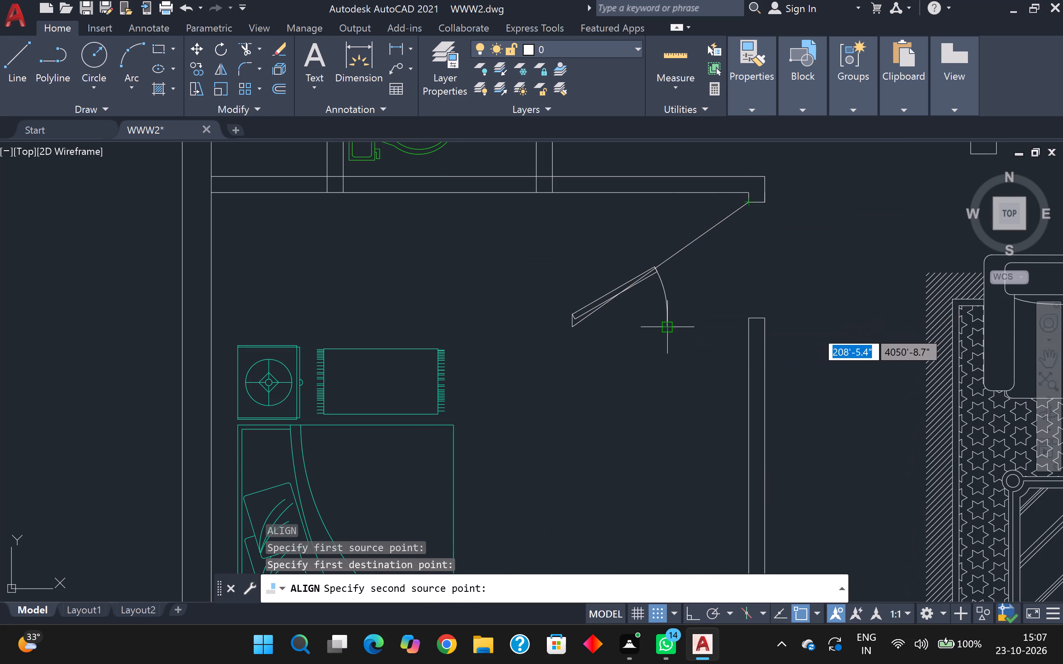
left_click(672, 330)
left_click(746, 315)
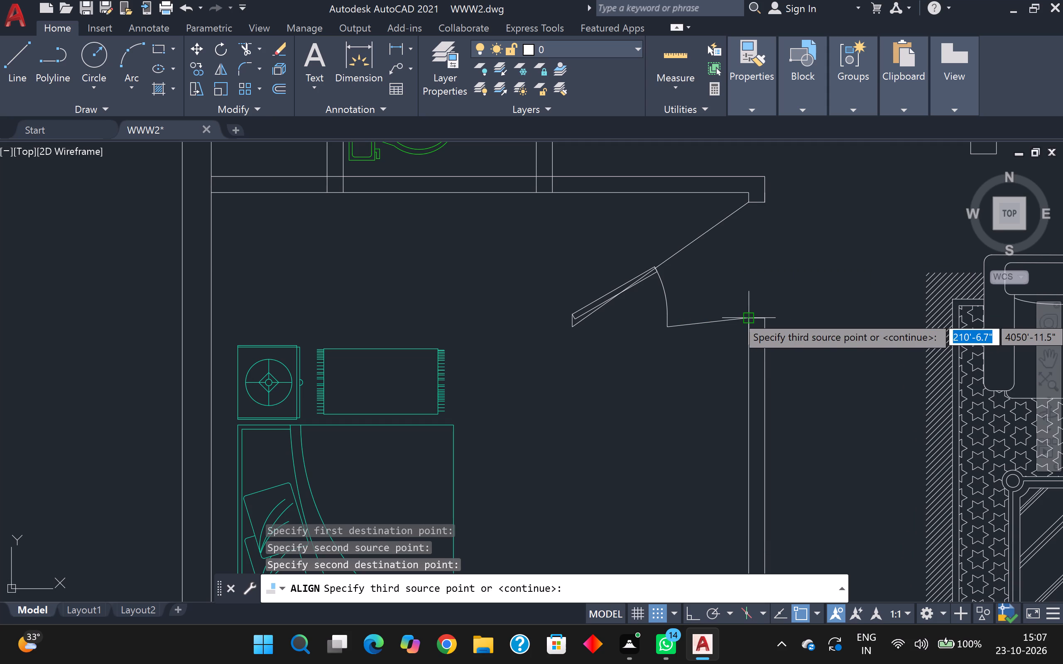
key("Return")
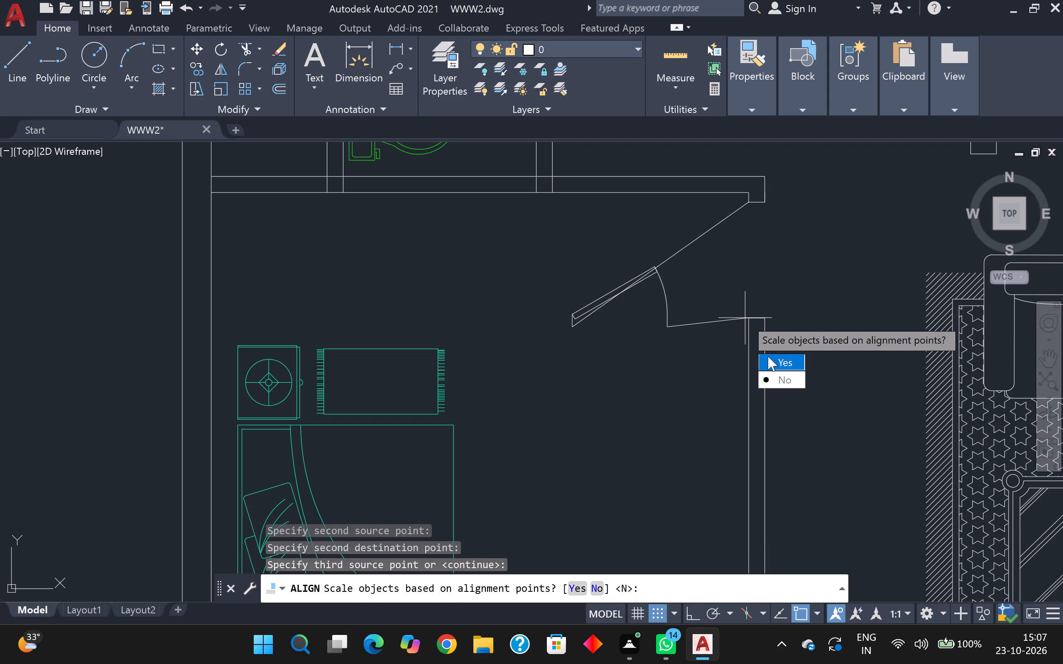
left_click_drag(768, 356, 745, 318)
Flip the middle west bedroom's door so it swings west into the bedroom, and clear the selection.
scroll(745, 318, "down", 2)
left_click(762, 296)
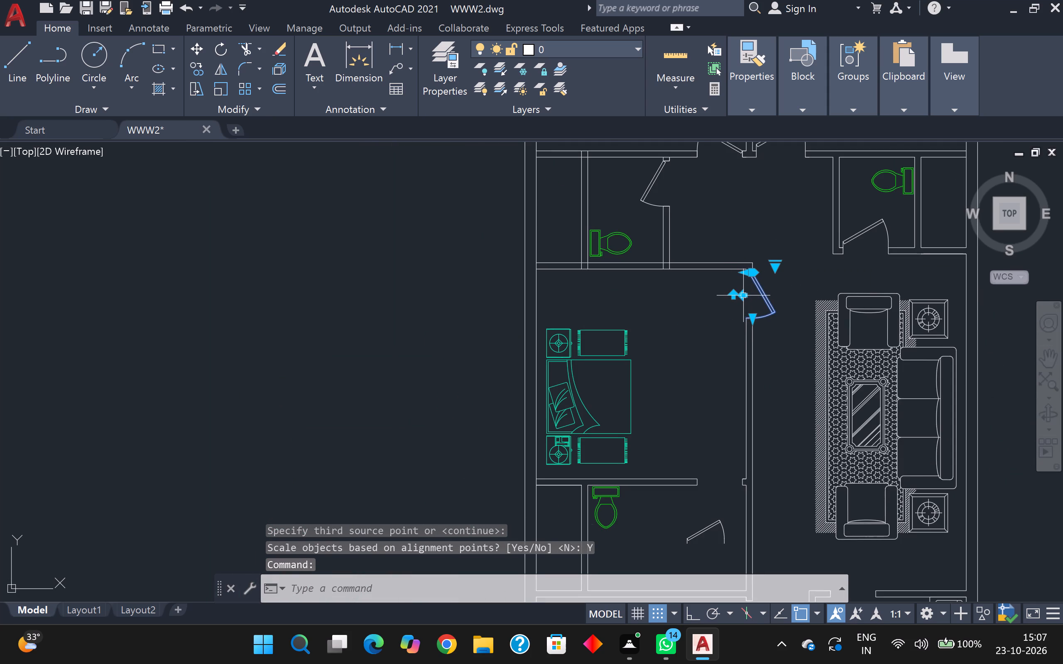
left_click(743, 294)
scroll(732, 305, "down", 2)
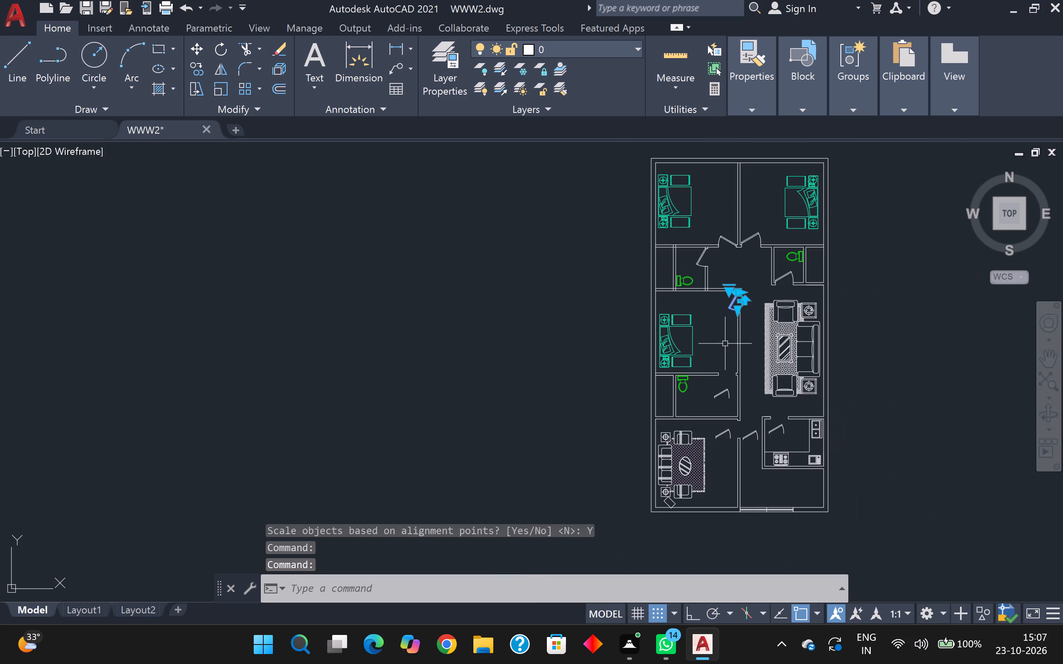
key("Escape")
Align the southern west toilet's door block to its north doorway's toilet-side corners, hinge at the east jamb, scaling it to the opening.
scroll(725, 344, "down", 1)
scroll(753, 383, "up", 3)
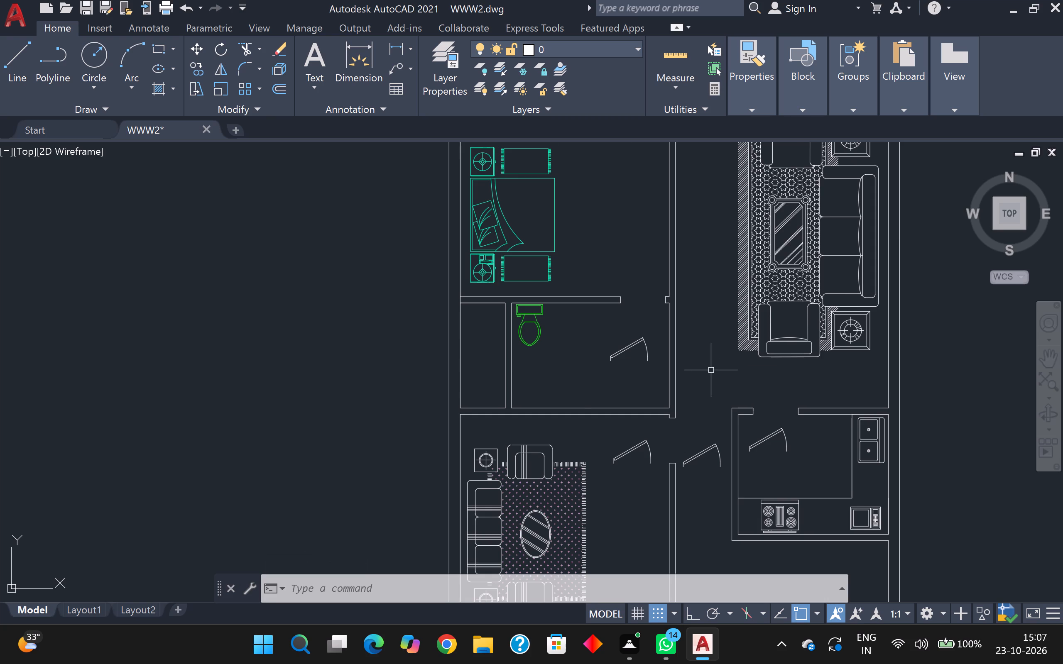
scroll(711, 370, "down", 2)
scroll(683, 357, "up", 2)
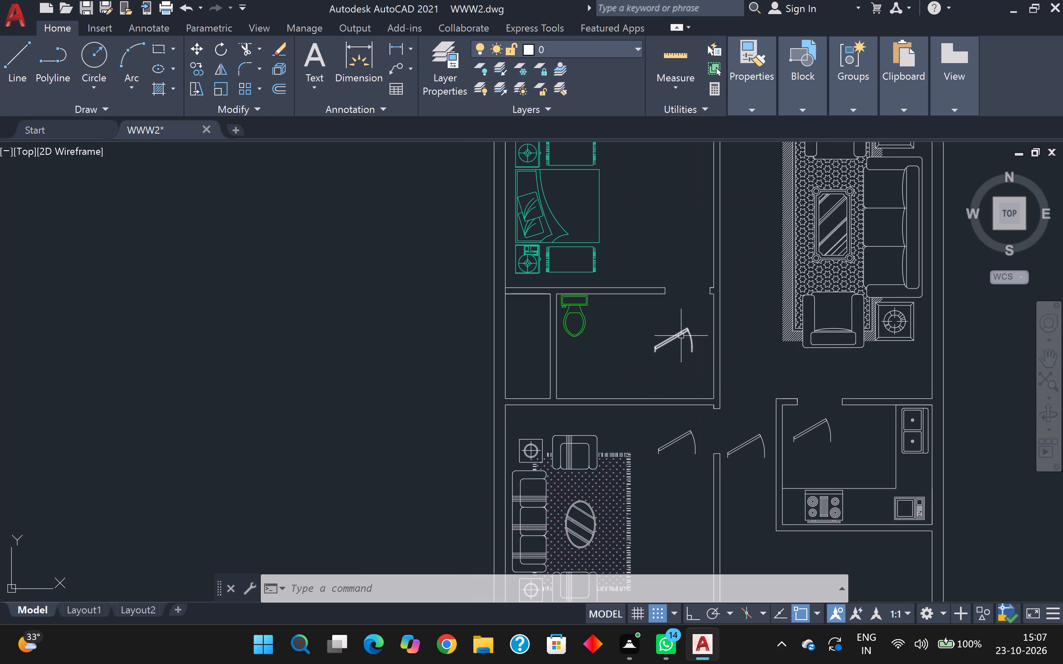
left_click(681, 336)
type("al")
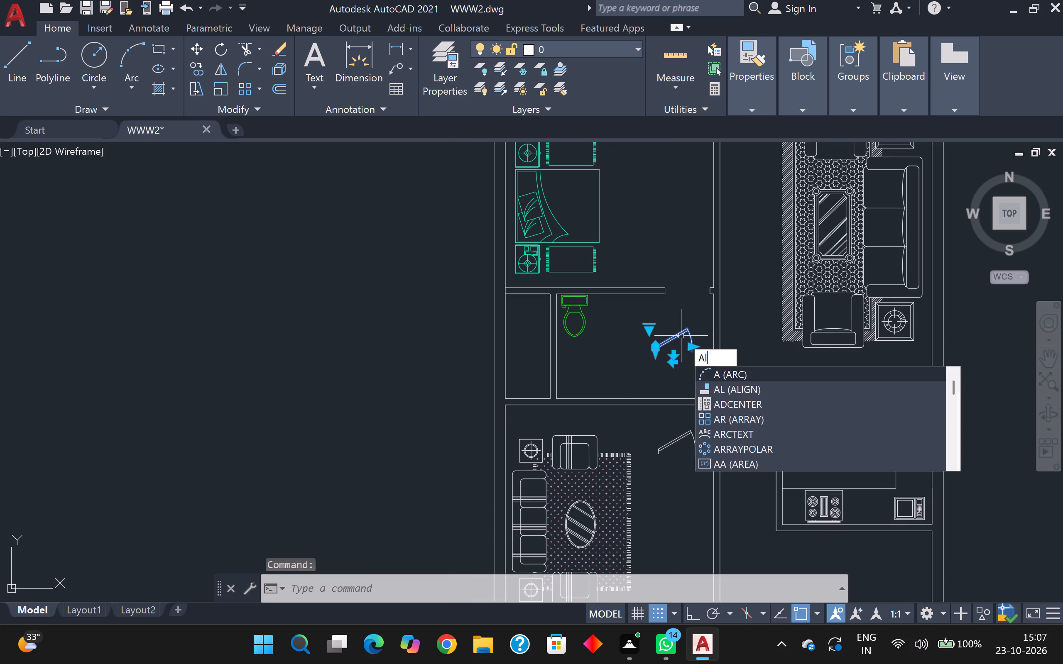
key("Return")
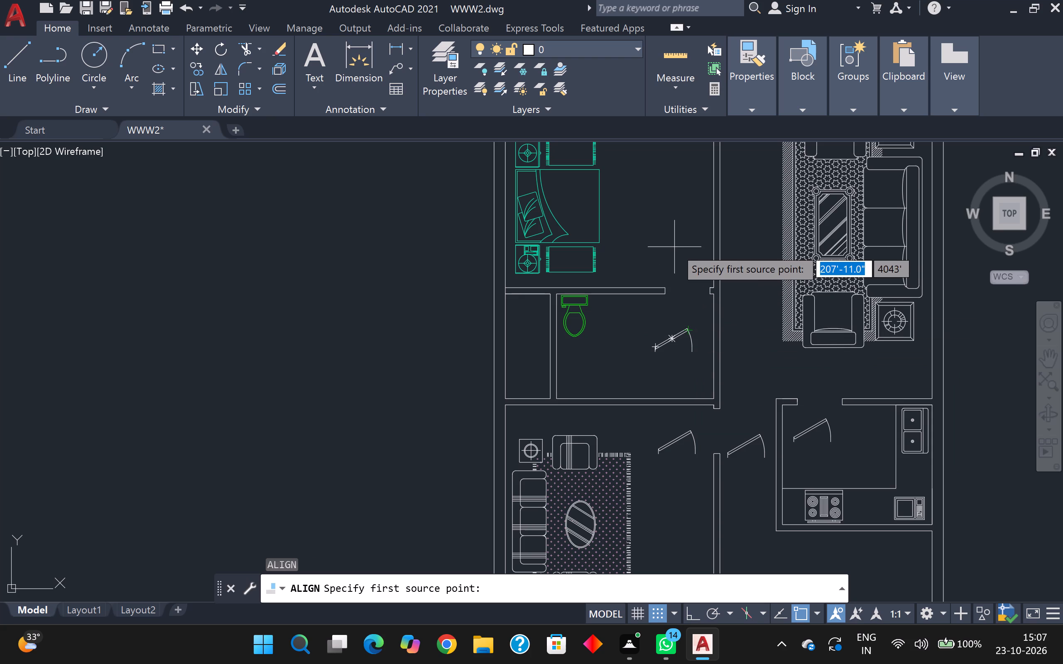
scroll(652, 337, "up", 1)
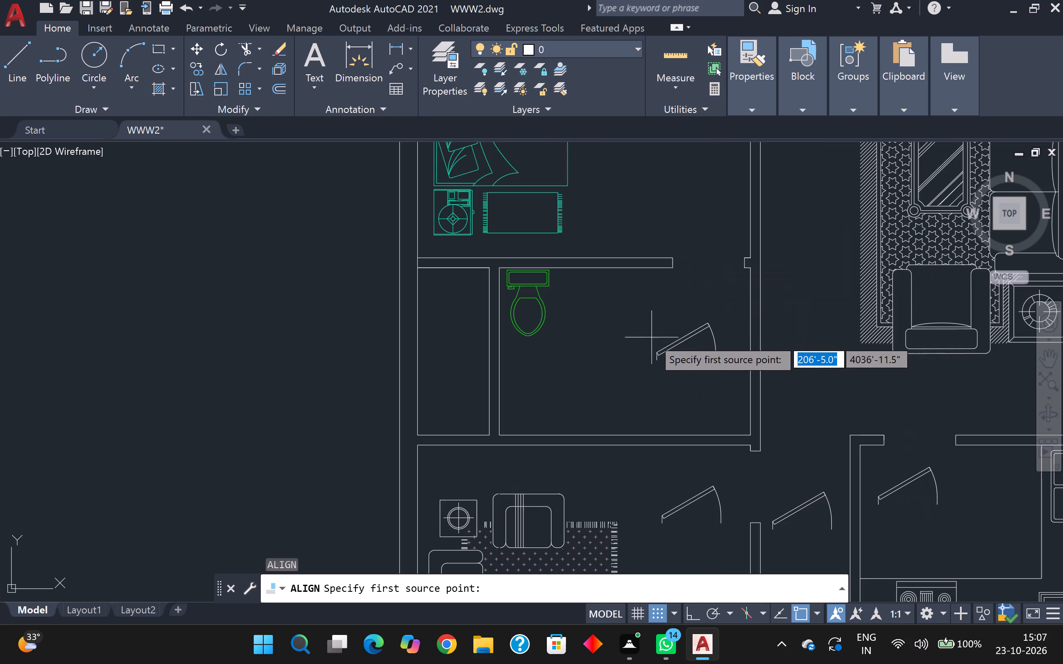
scroll(675, 364, "up", 3)
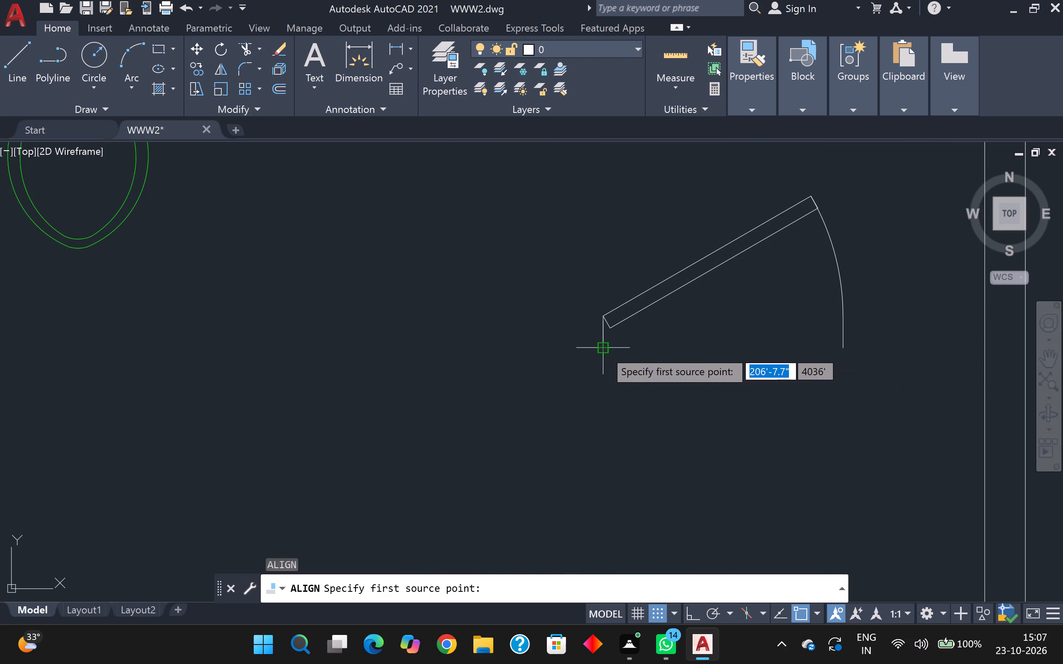
left_click(604, 349)
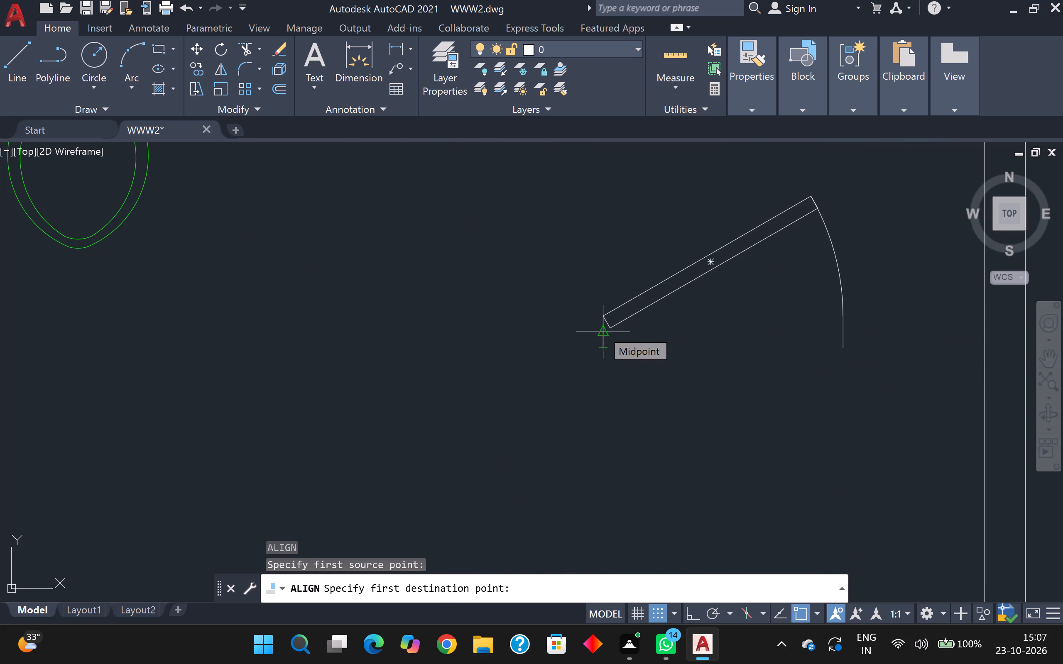
middle_click_drag(602, 322, 533, 413)
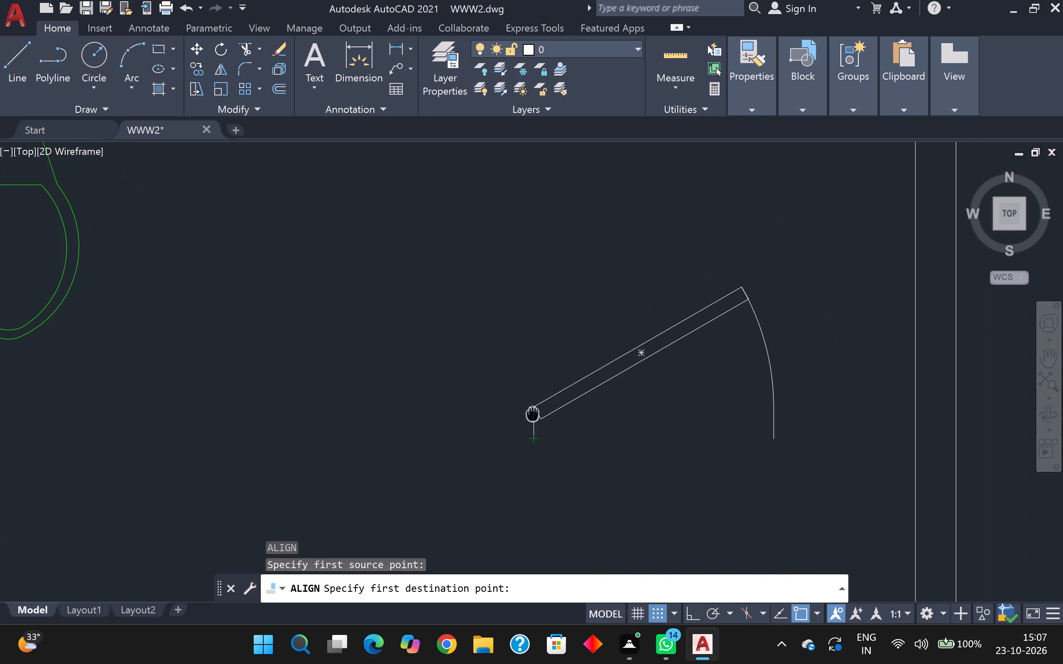
middle_click_drag(533, 413, 505, 449)
scroll(536, 339, "down", 3)
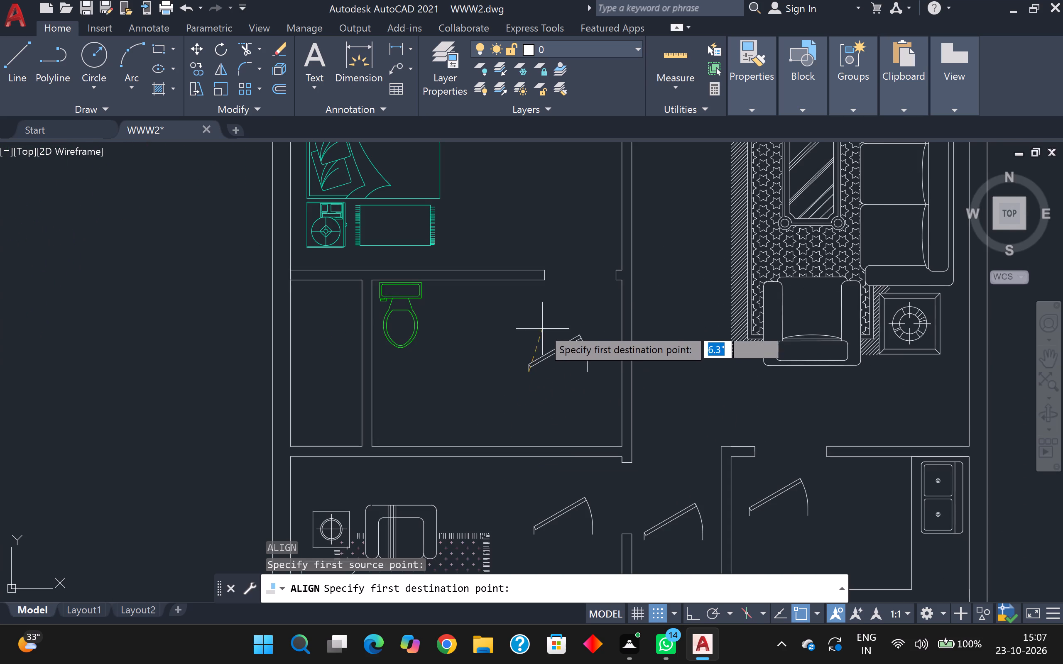
scroll(569, 298, "up", 2)
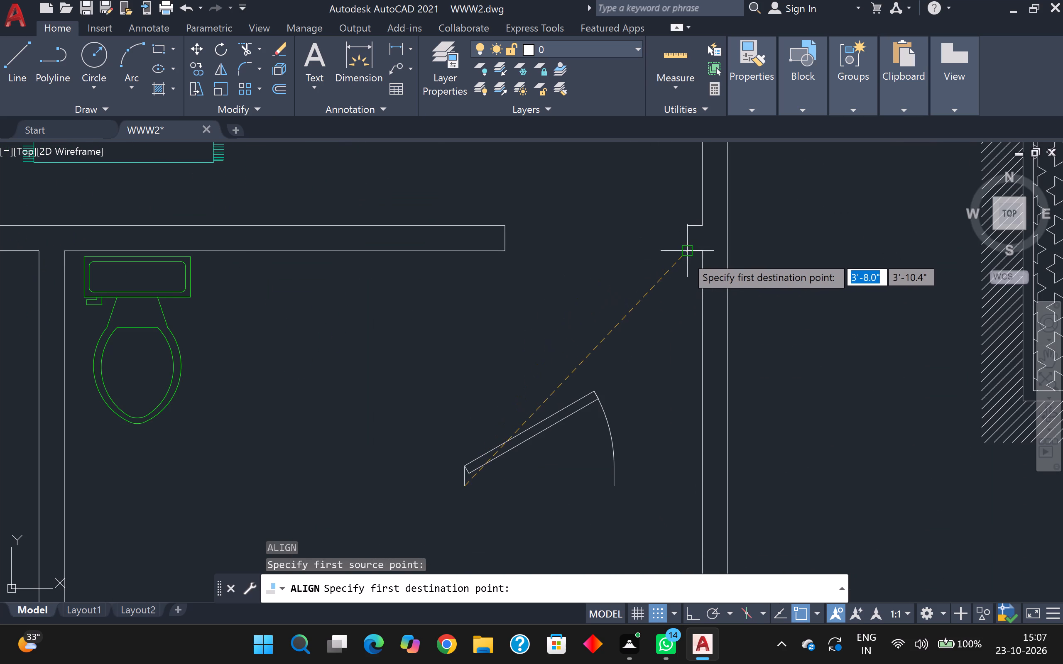
left_click(685, 255)
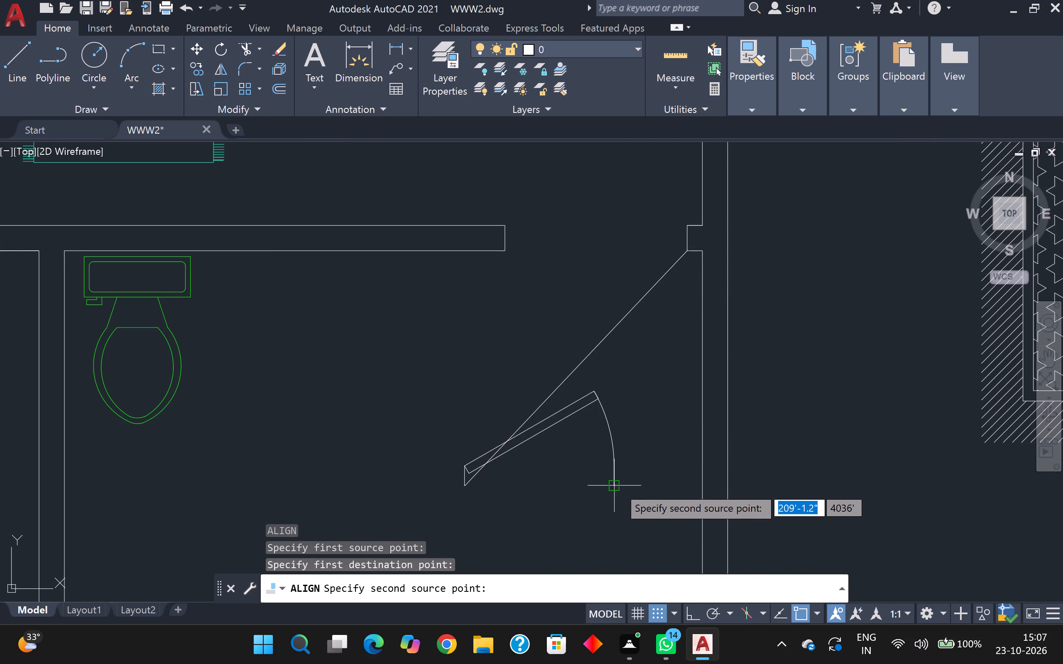
left_click(617, 486)
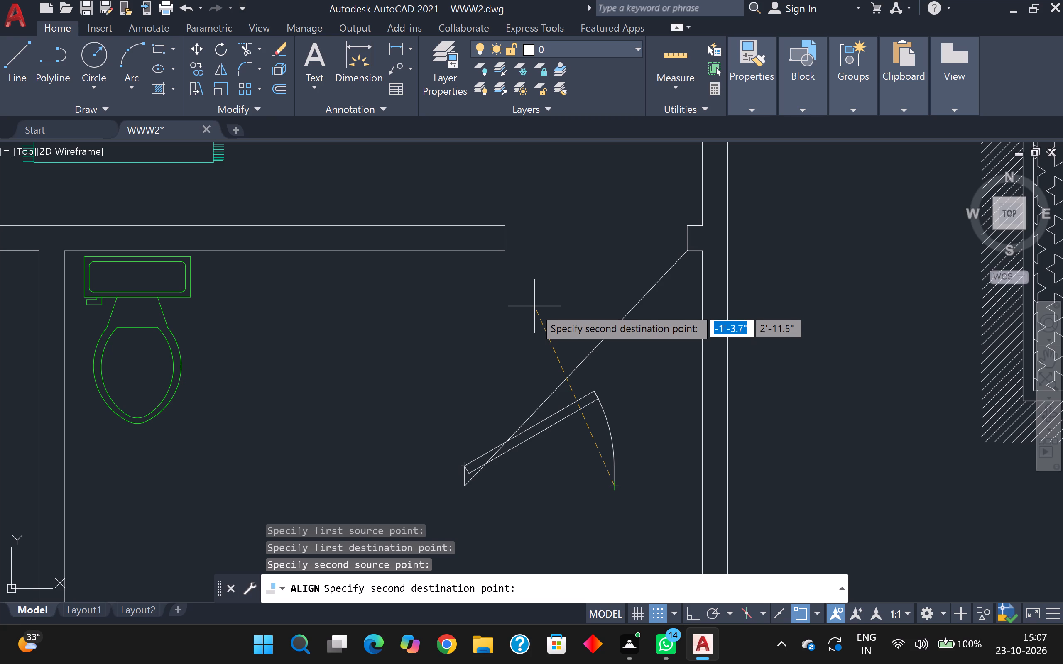
left_click(506, 253)
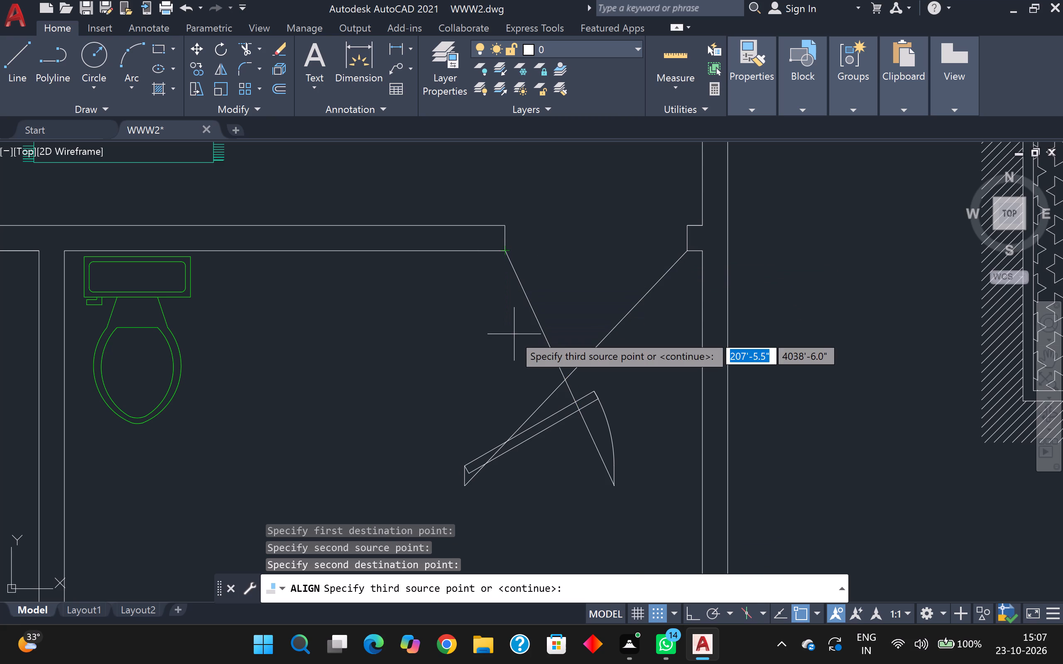
key("Return")
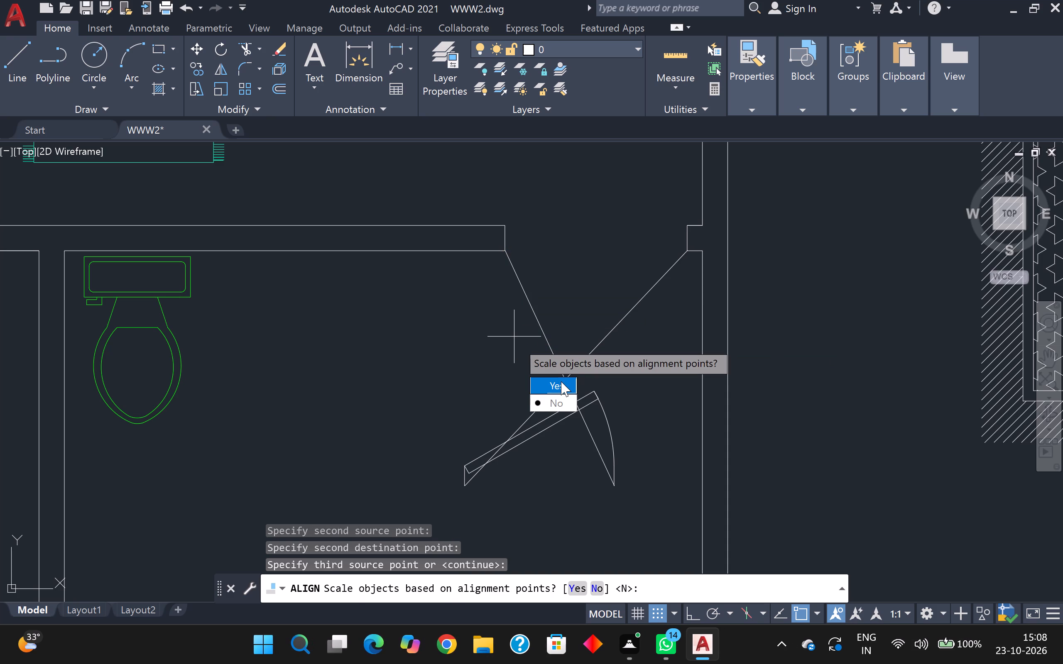
left_click_drag(561, 381, 516, 340)
Align the southwest sofa room's door block to its east doorway's room-side corners, hinge at the north jamb, scaling it to the opening.
scroll(518, 334, "down", 4)
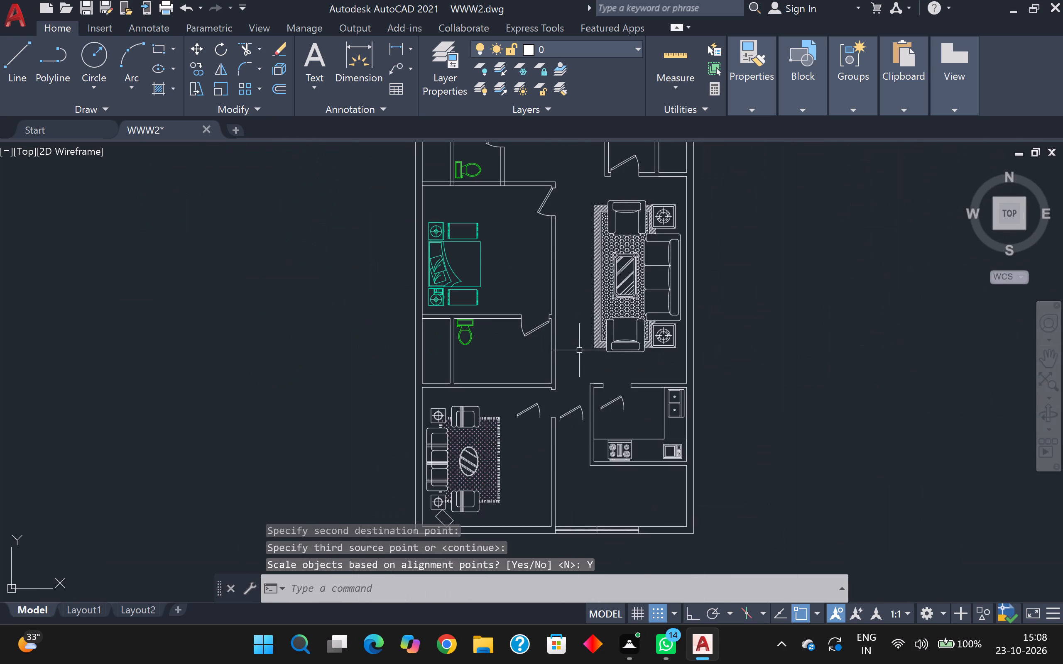
middle_click_drag(579, 351, 598, 254)
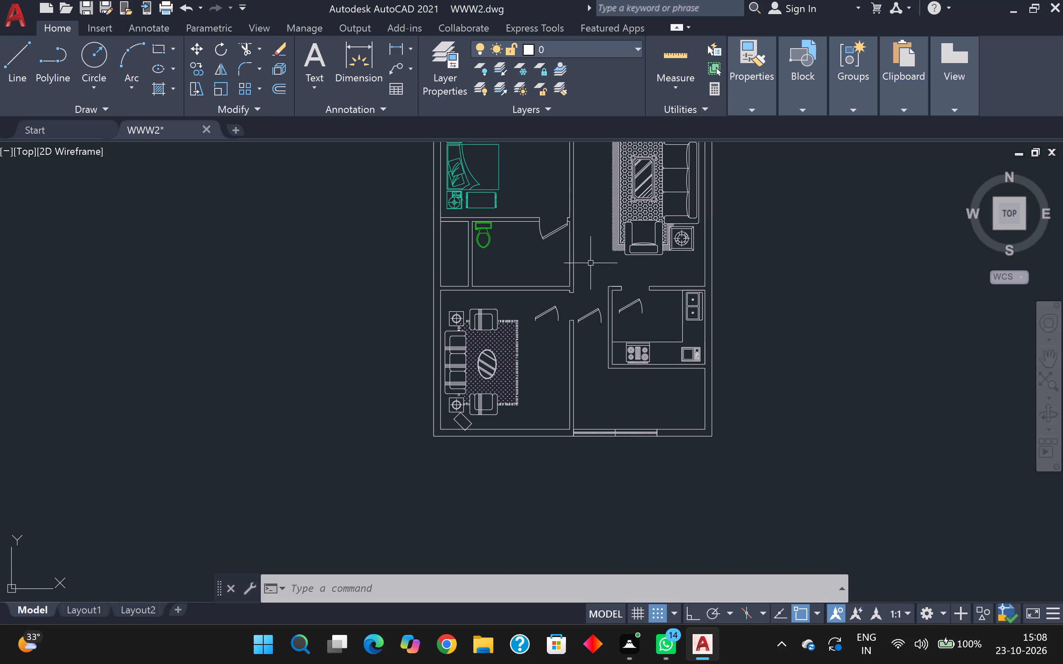
scroll(544, 270, "up", 2)
scroll(547, 285, "down", 3)
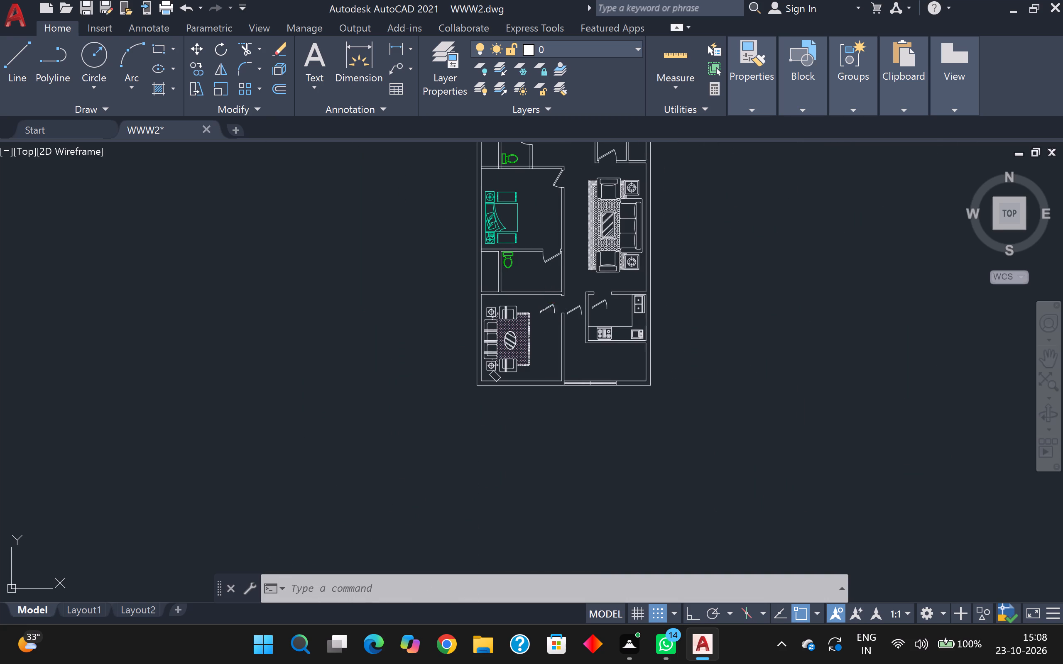
left_click(547, 310)
type("al;")
key("BackSpace")
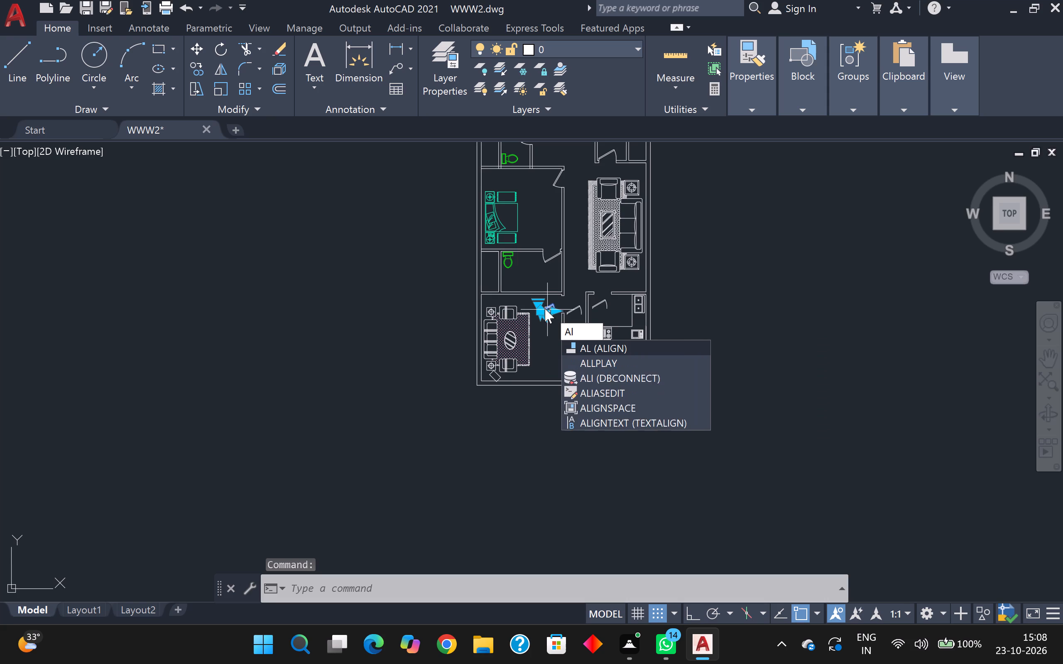
key("Return")
scroll(524, 389, "up", 2)
scroll(549, 213, "up", 1)
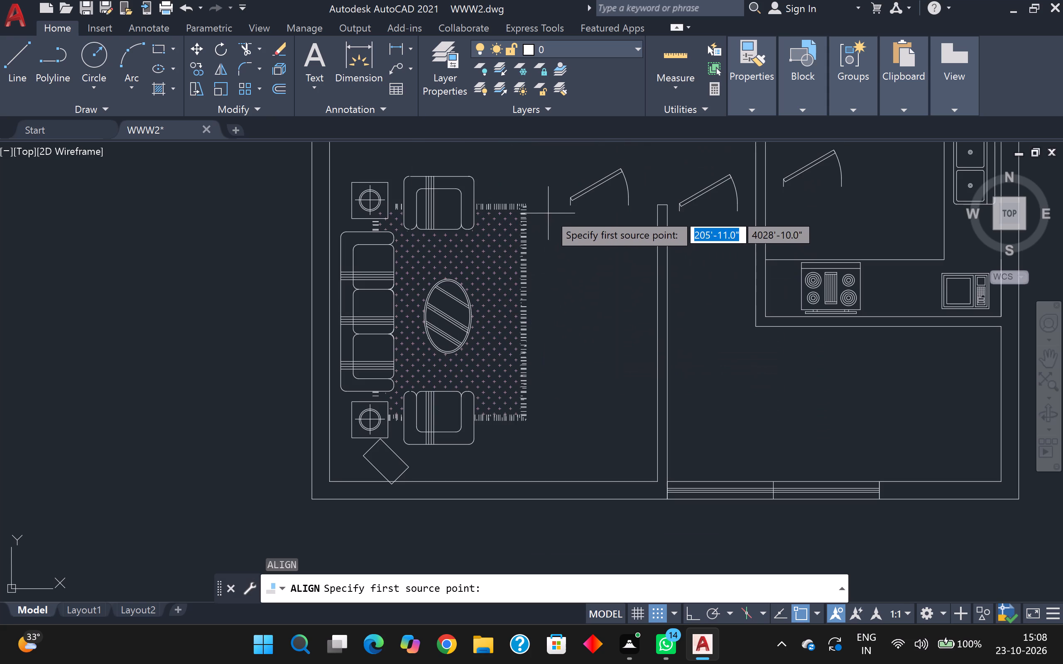
left_click(572, 208)
middle_click_drag(578, 238, 480, 386)
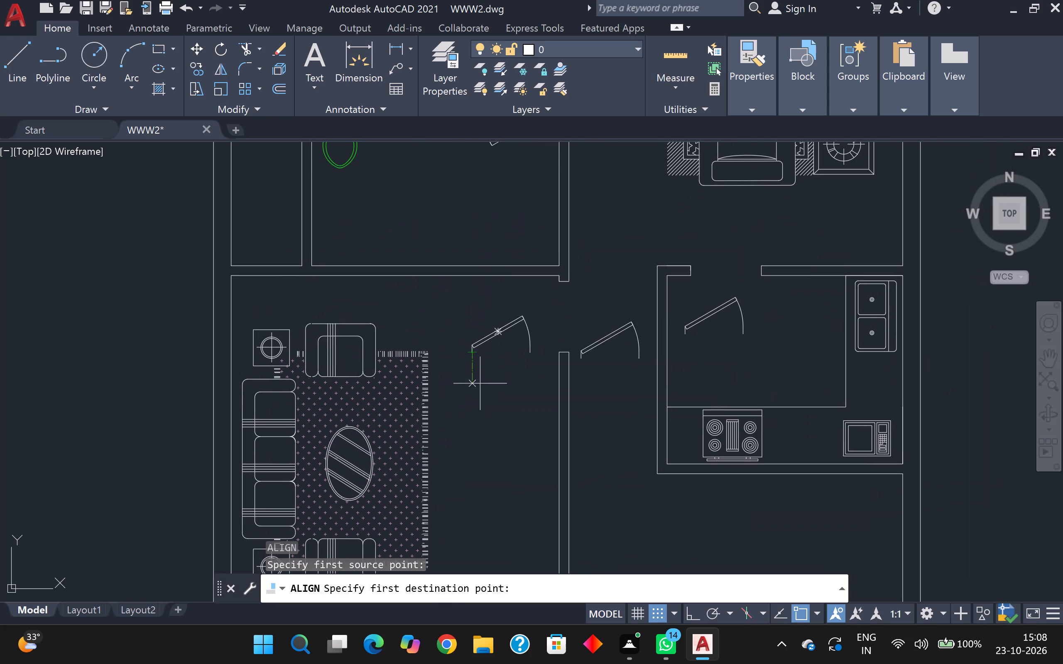
scroll(555, 285, "up", 3)
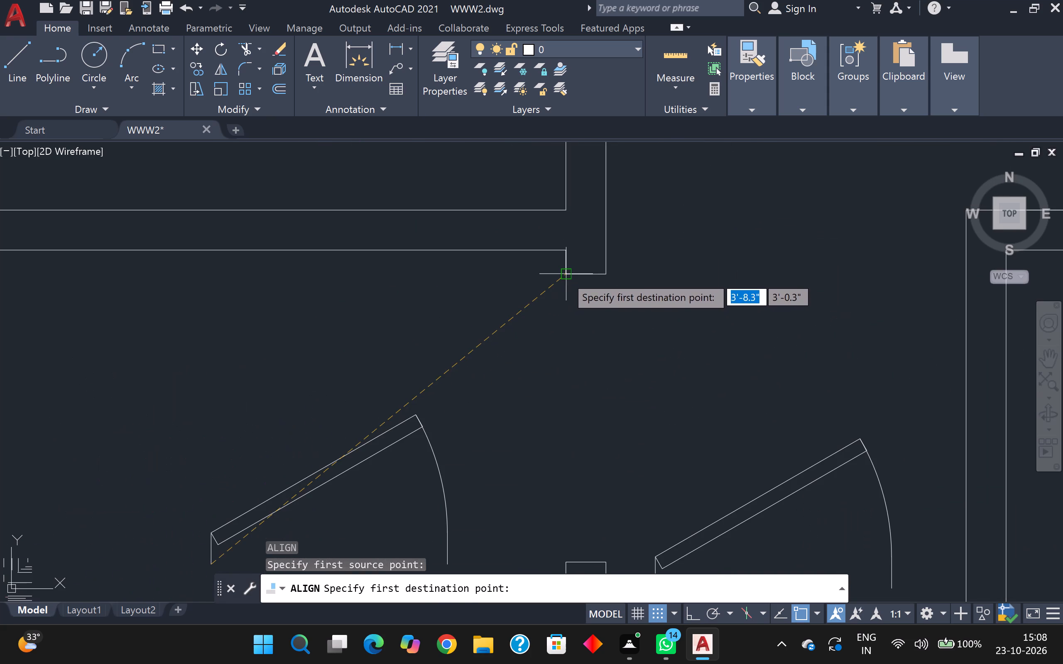
left_click(565, 274)
middle_click_drag(544, 332, 615, 191)
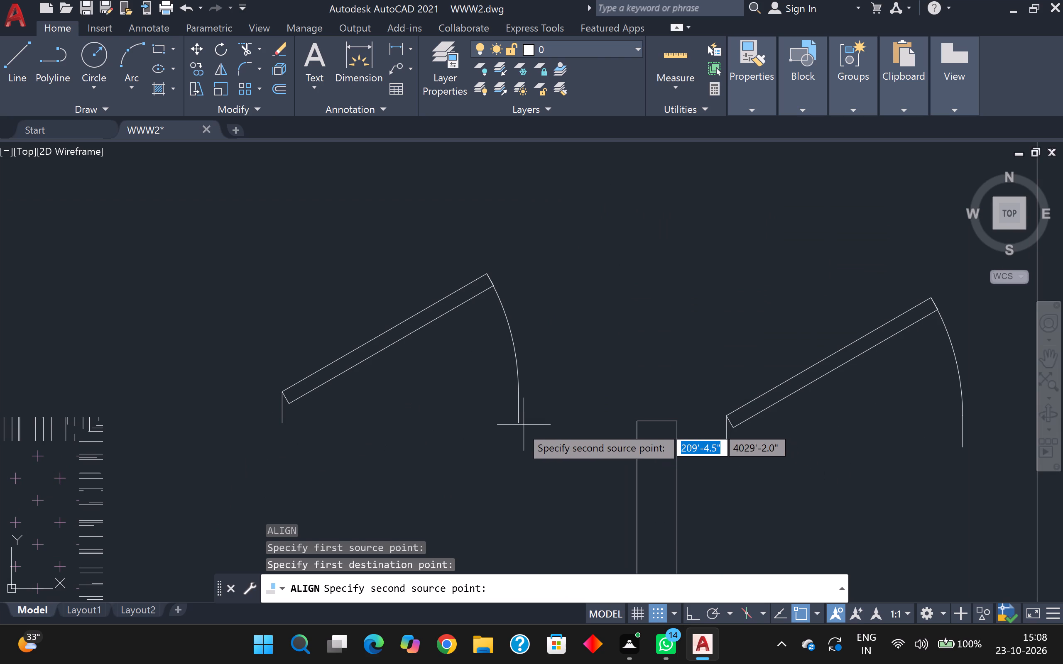
left_click(519, 424)
left_click(631, 422)
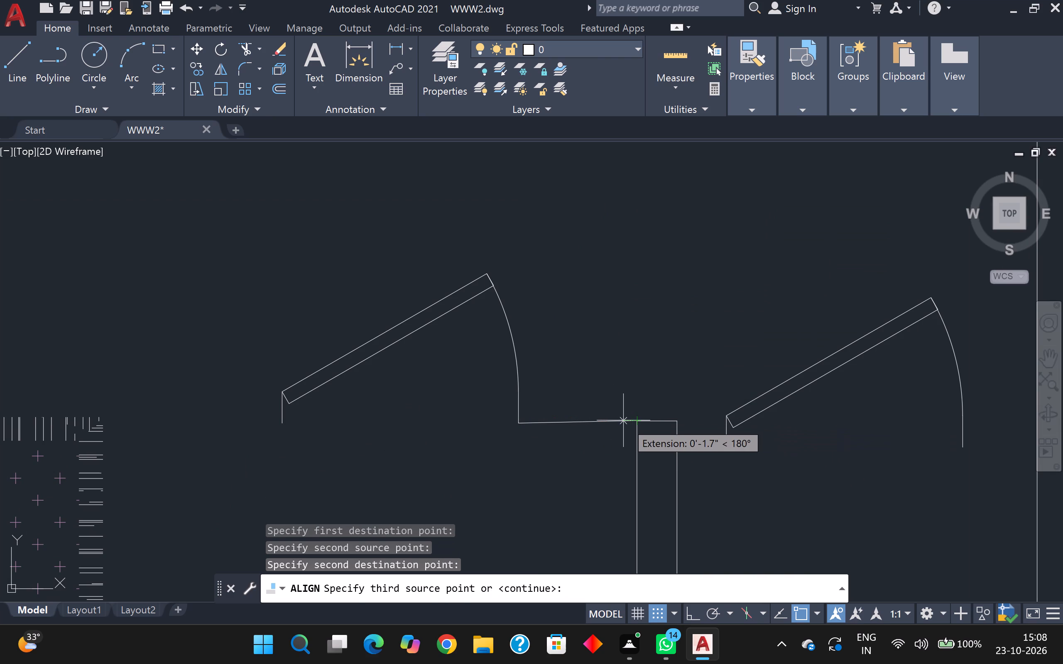
key("Return")
left_click_drag(641, 458, 622, 421)
Flip the southwest sofa room's door so it swings west into the room, and clear the selection.
scroll(622, 420, "down", 4)
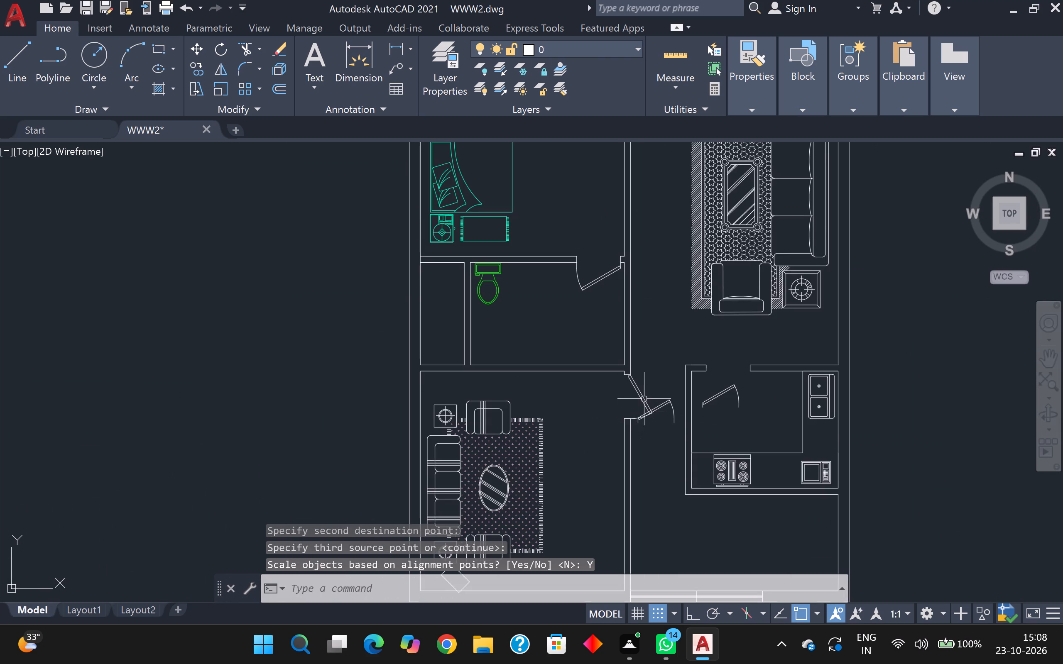
left_click(643, 399)
left_click(624, 398)
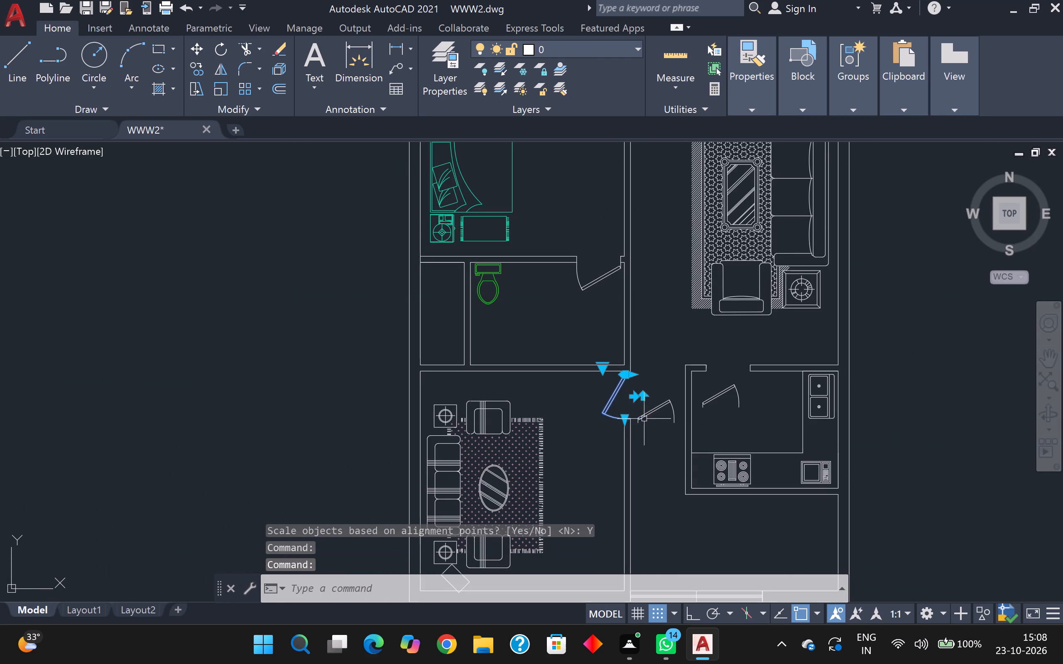
key("Escape")
Align the passage door block between the kitchen's southwest outer corner, as hinge, and the partition wall due west, scaling it to the gap.
left_click(652, 412)
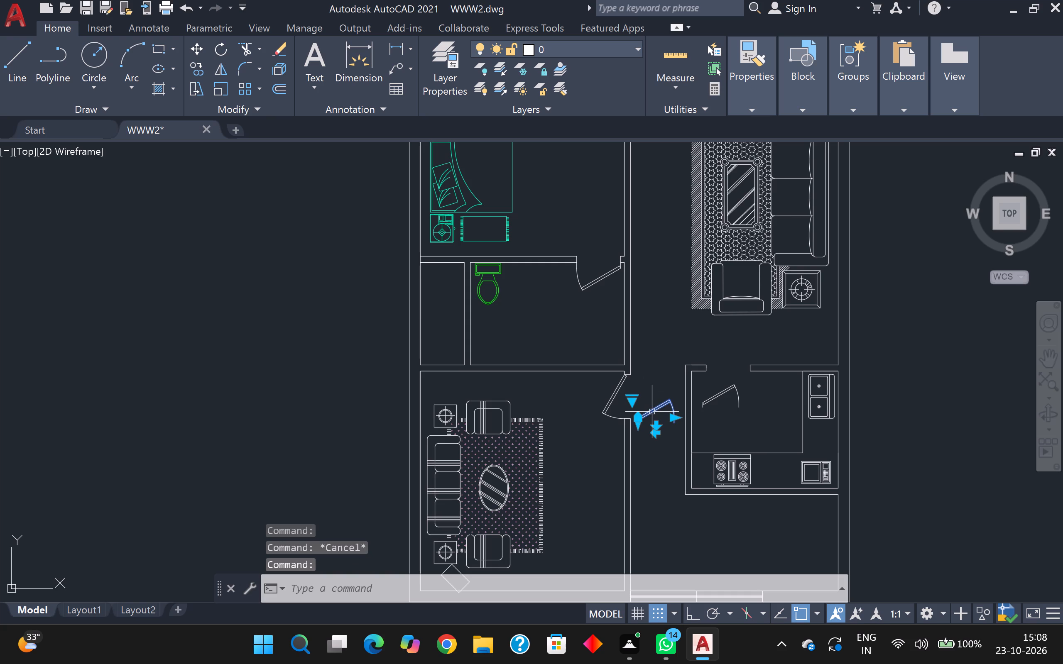
key("a")
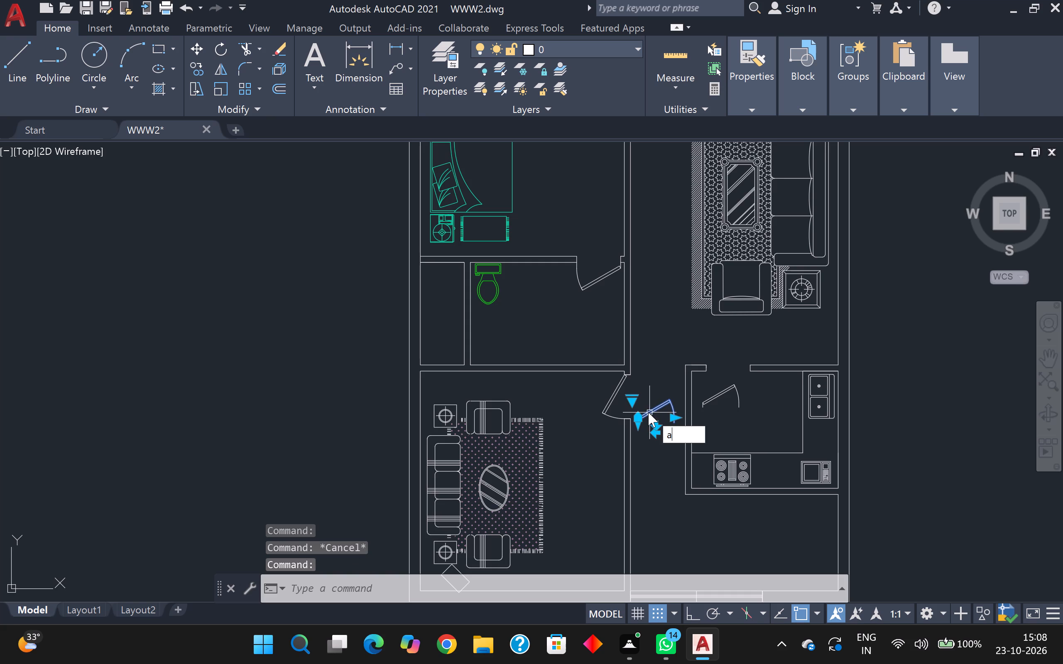
key("l")
key("Return")
scroll(648, 412, "up", 3)
scroll(639, 450, "down", 2)
middle_click_drag(638, 450, 700, 301)
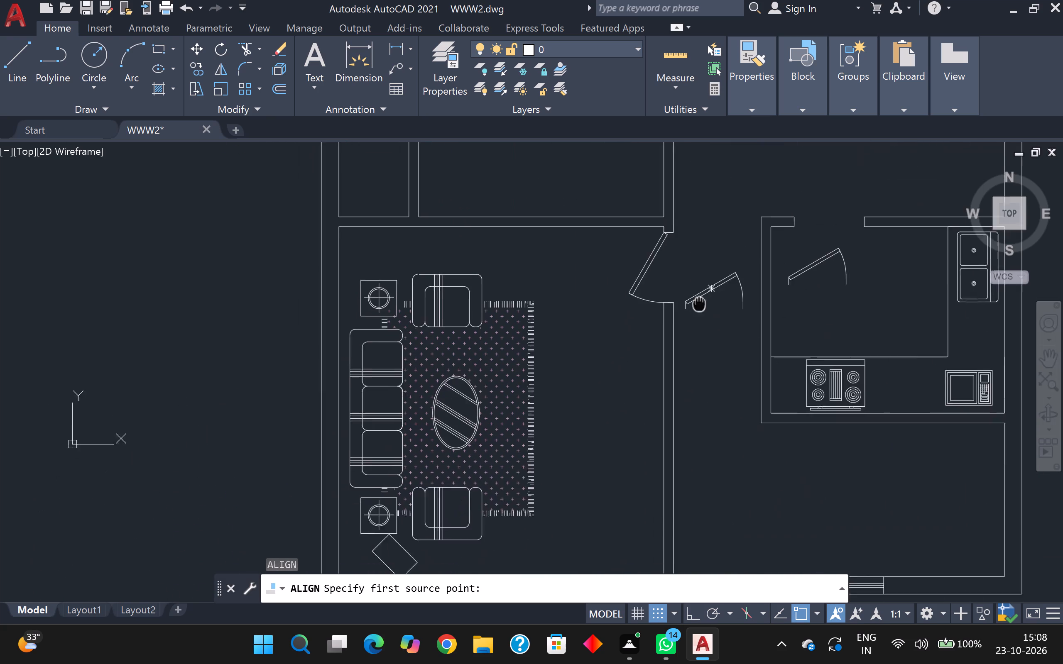
middle_click_drag(700, 301, 708, 264)
scroll(697, 275, "up", 1)
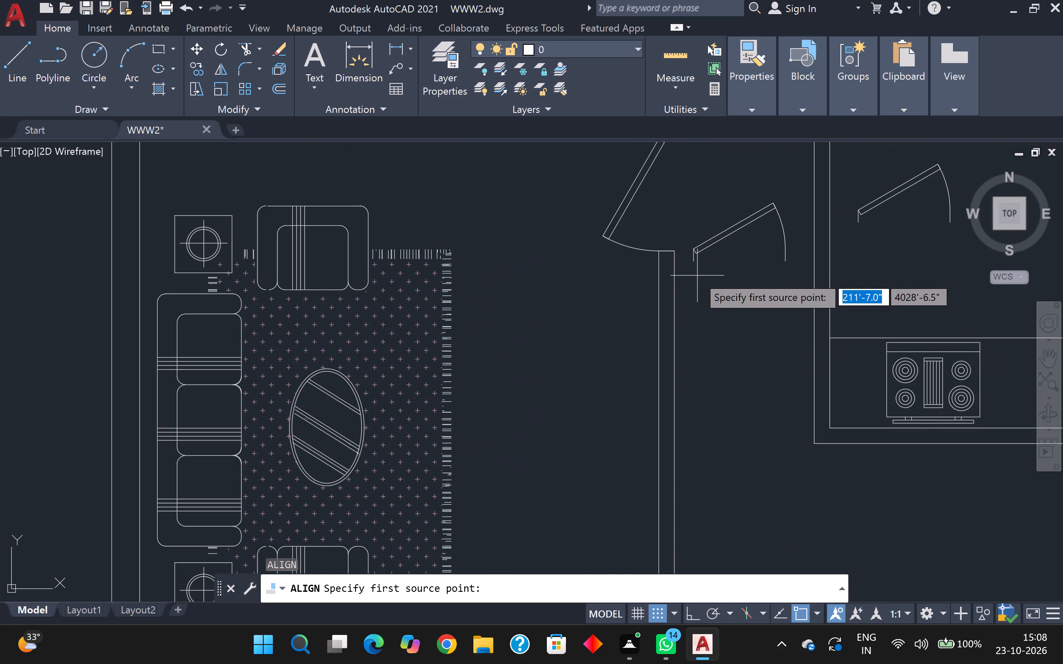
left_click(695, 264)
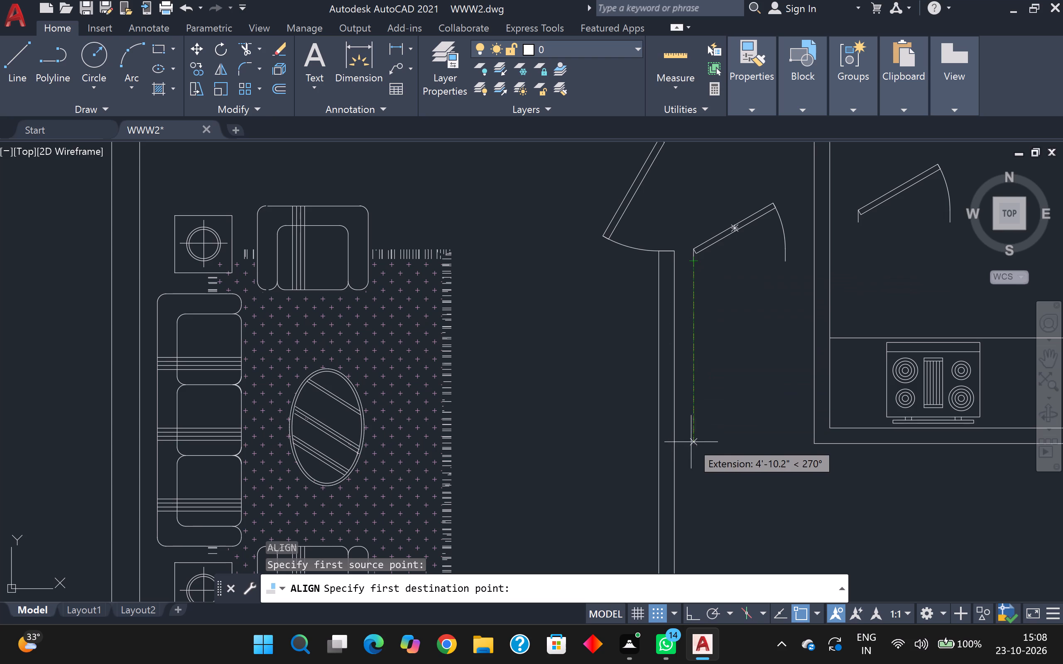
scroll(754, 439, "up", 2)
scroll(754, 439, "down", 1)
middle_click_drag(754, 439, 786, 231)
scroll(738, 262, "down", 1)
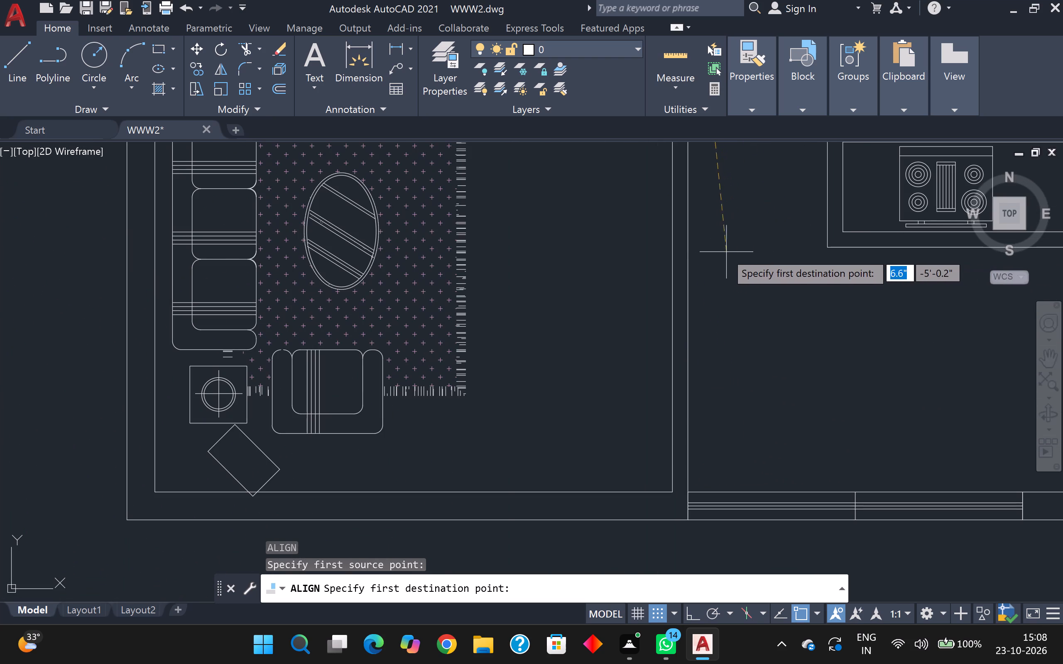
scroll(759, 244, "down", 2)
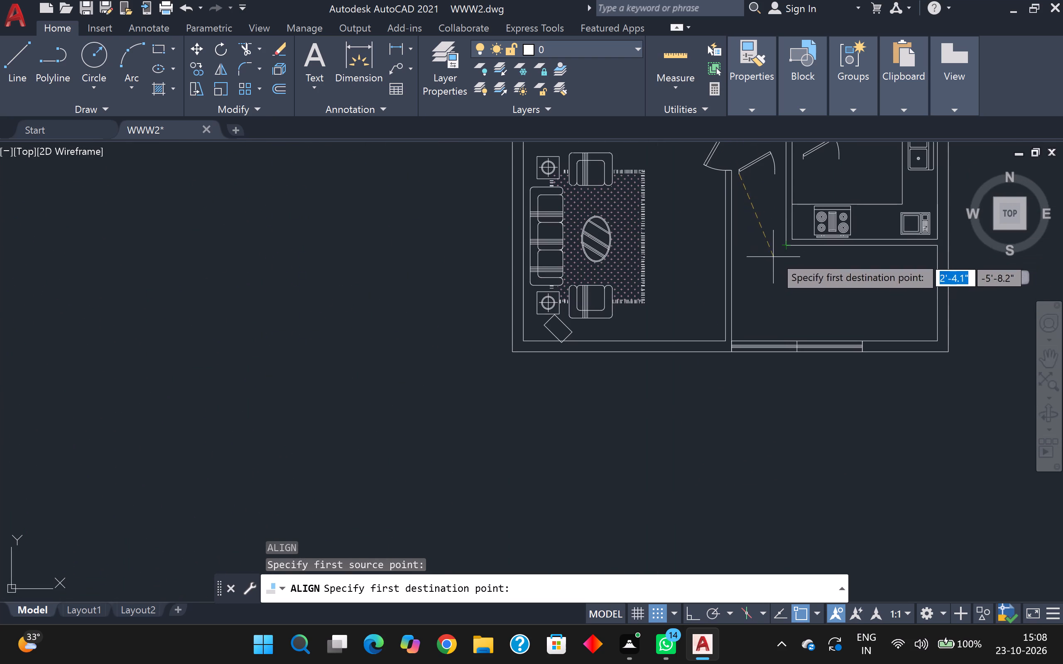
scroll(784, 242, "up", 3)
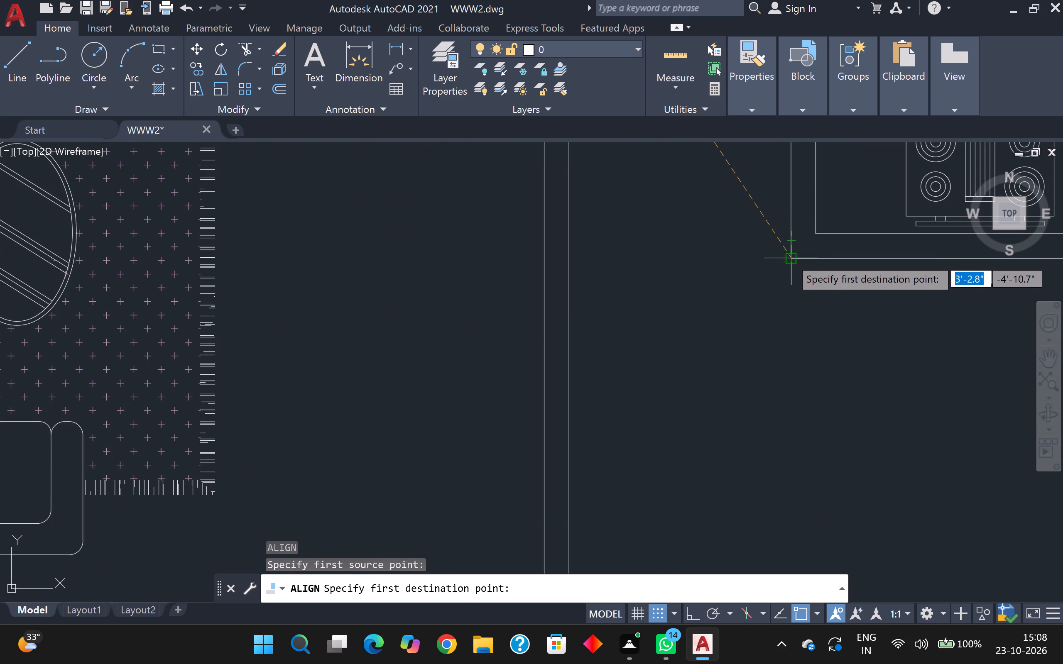
left_click(789, 257)
scroll(785, 257, "down", 2)
middle_click_drag(775, 220, 750, 269)
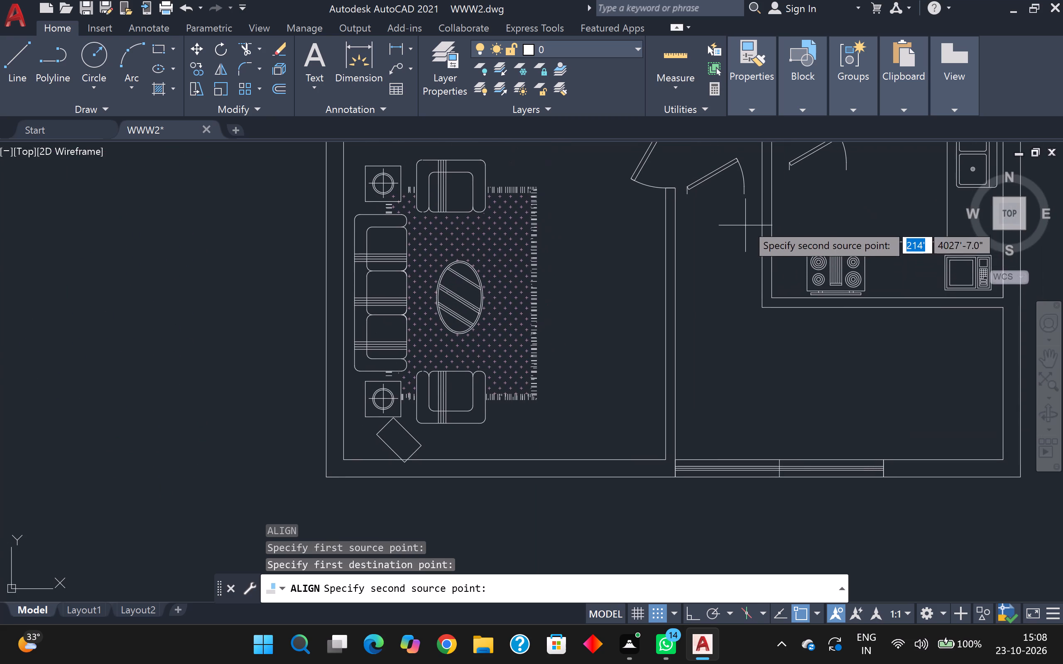
left_click(744, 193)
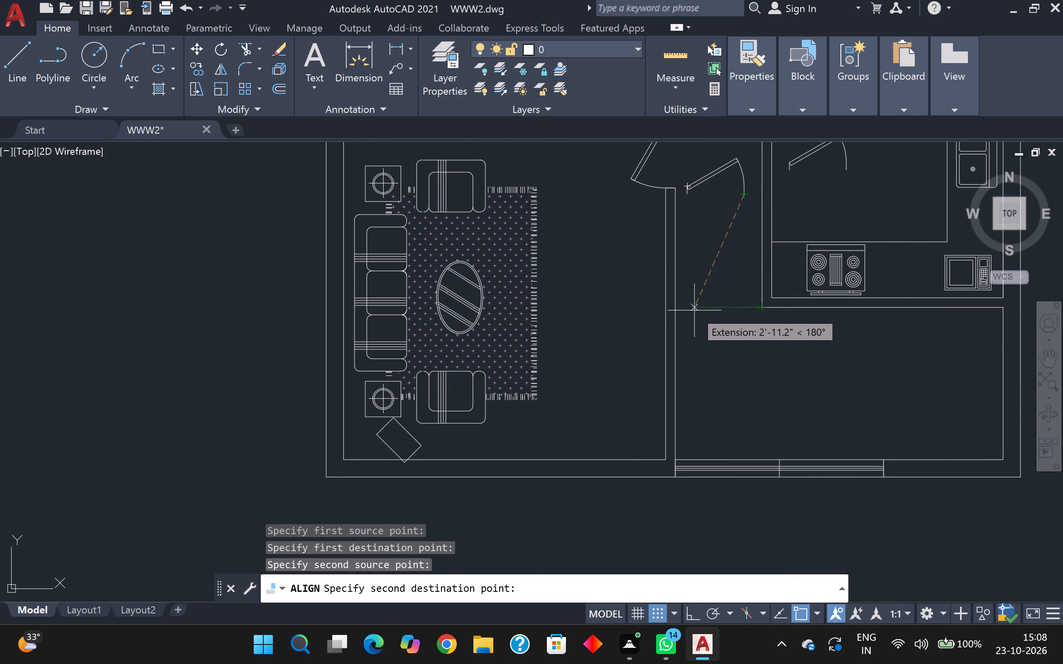
left_click(679, 310)
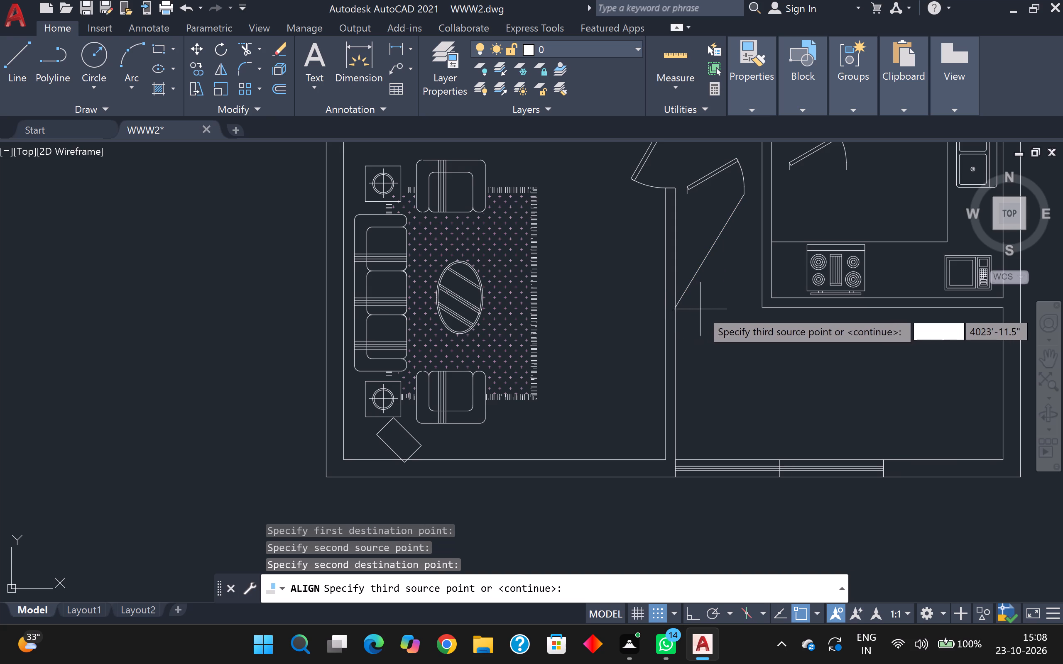
key("Return")
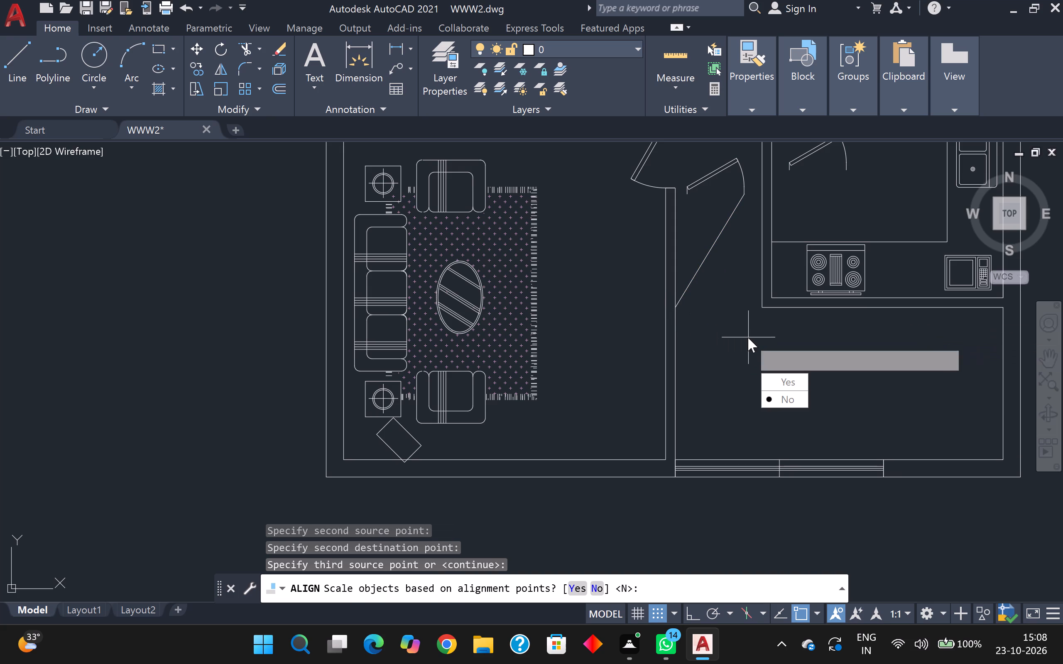
left_click_drag(804, 386, 748, 337)
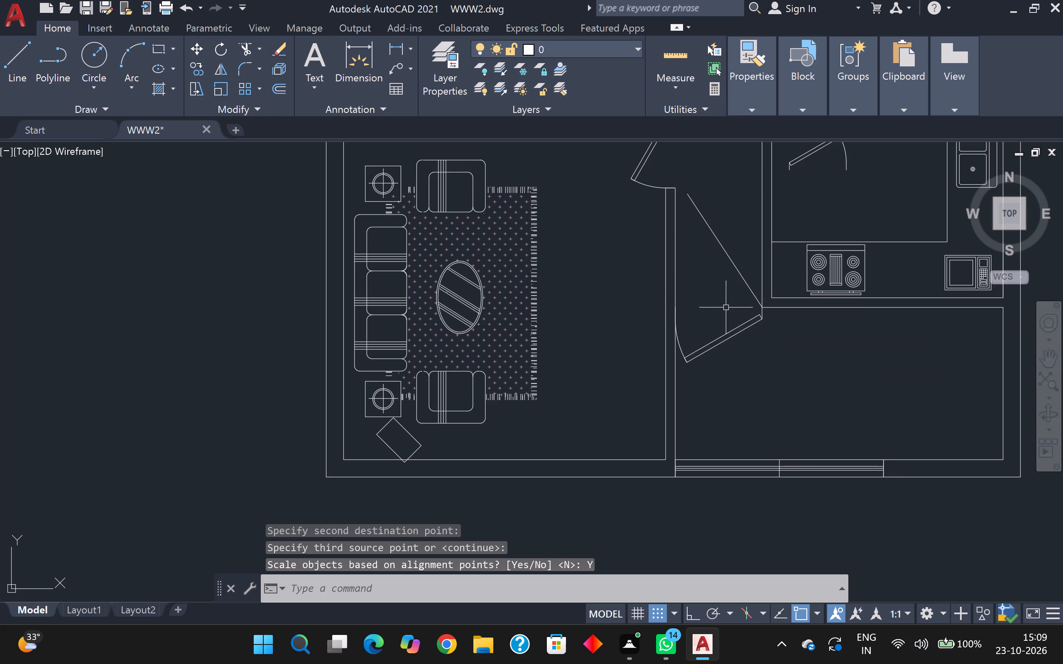
Flip the door beside the kitchen's southwest corner so it swings north into the passage, and clear the selection.
left_click(734, 336)
left_click(722, 305)
scroll(722, 303, "down", 2)
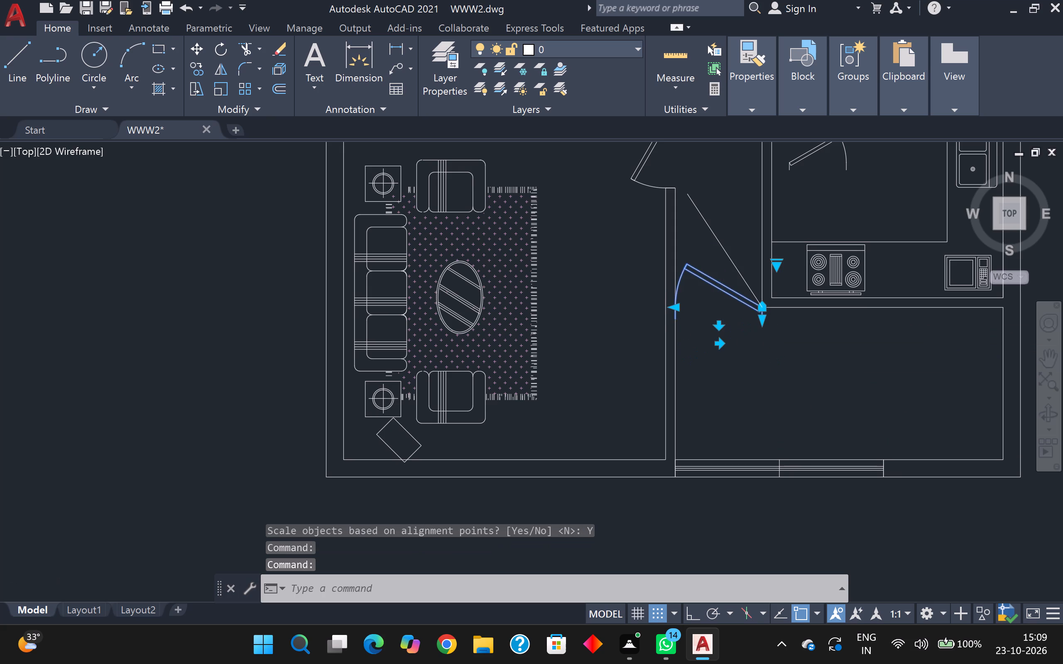
scroll(722, 303, "down", 2)
scroll(739, 328, "up", 1)
key("Escape")
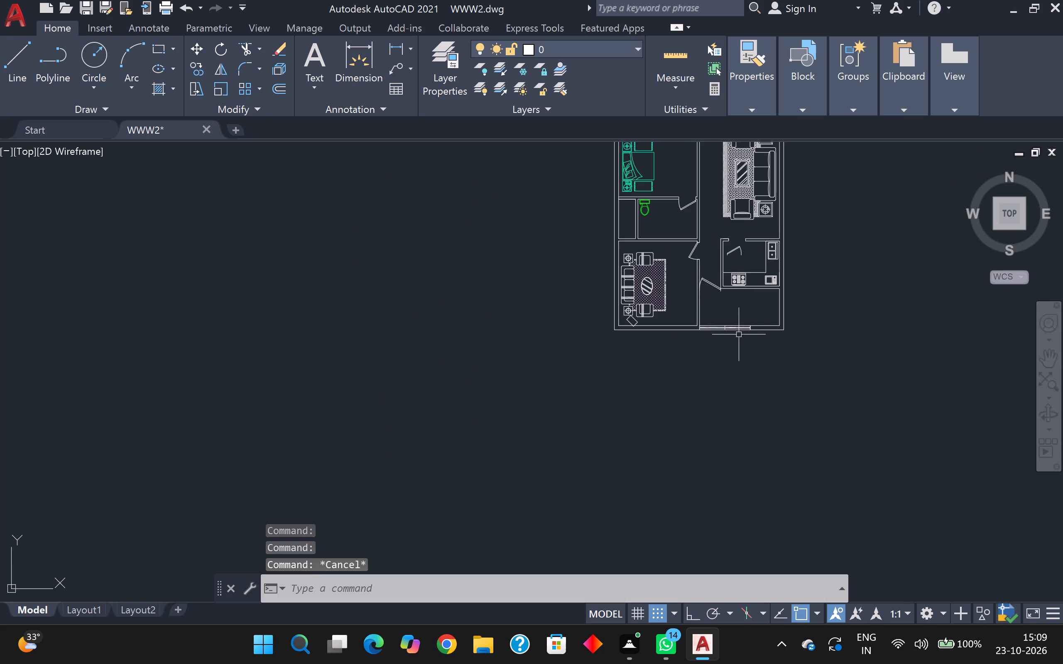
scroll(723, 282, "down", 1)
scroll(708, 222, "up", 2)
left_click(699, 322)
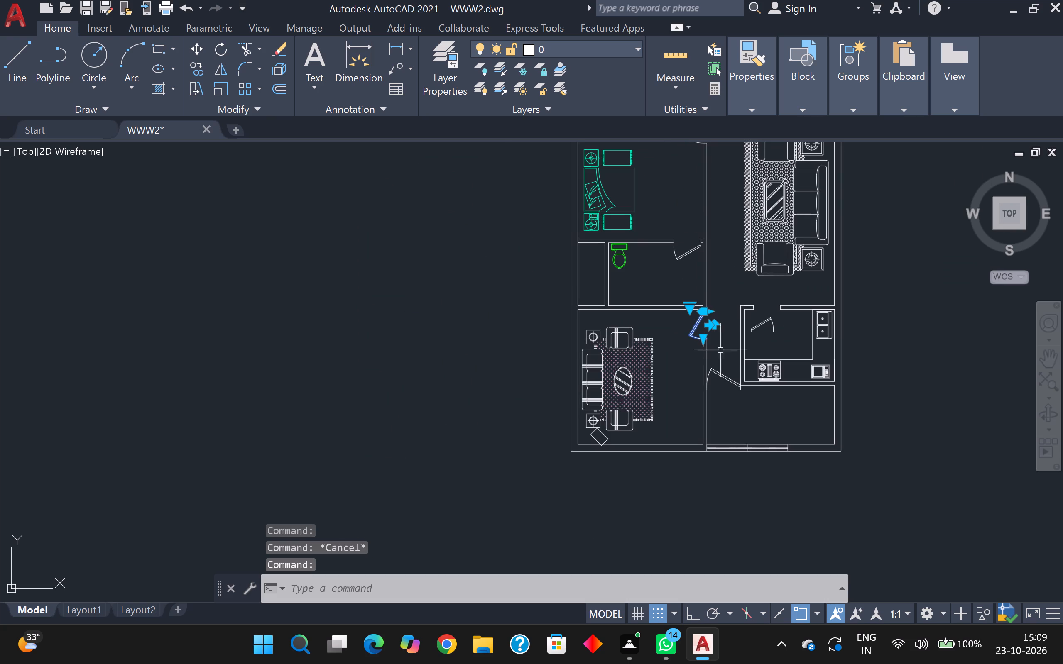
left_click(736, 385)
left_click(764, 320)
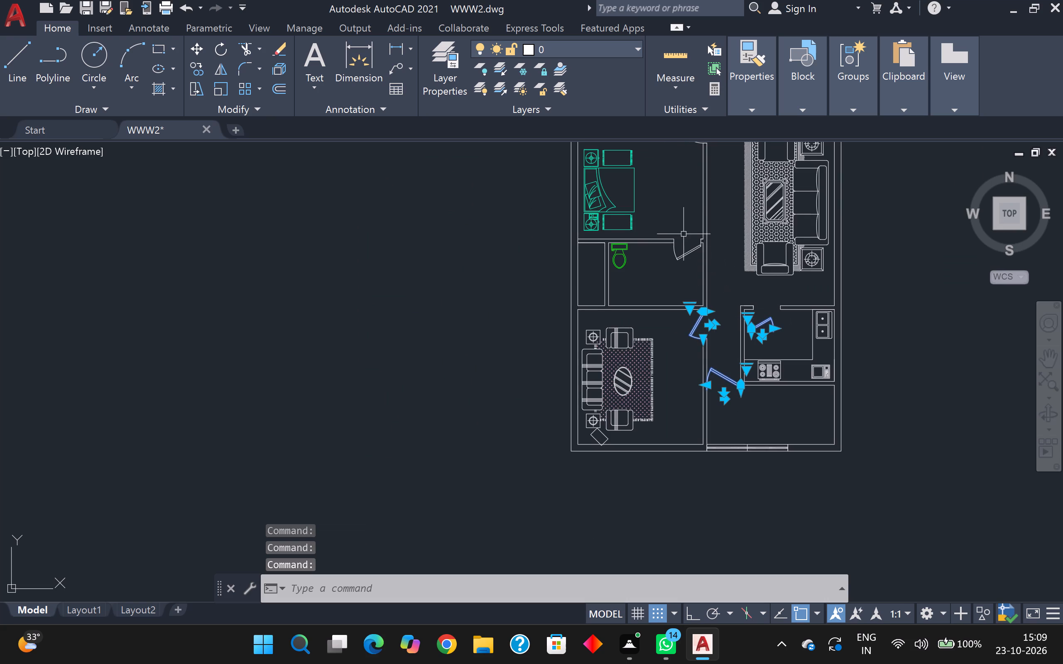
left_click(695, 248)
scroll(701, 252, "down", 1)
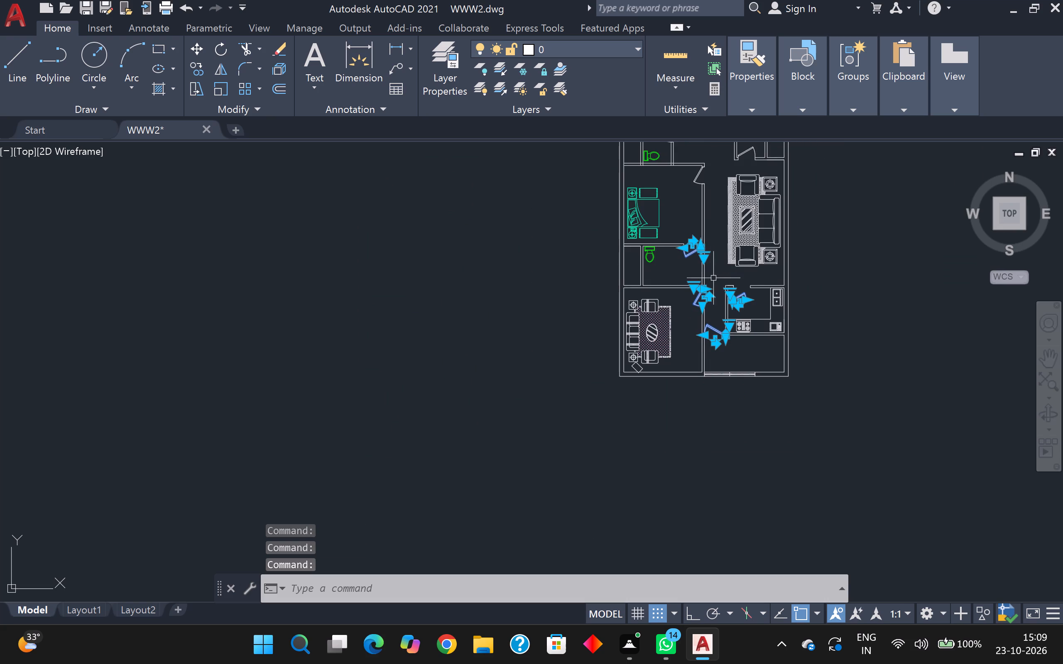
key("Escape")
Align the kitchen's door block to its north opening's kitchen-side corners, hinge at the west jamb, scaling it to the opening.
scroll(755, 286, "up", 2)
left_click(726, 309)
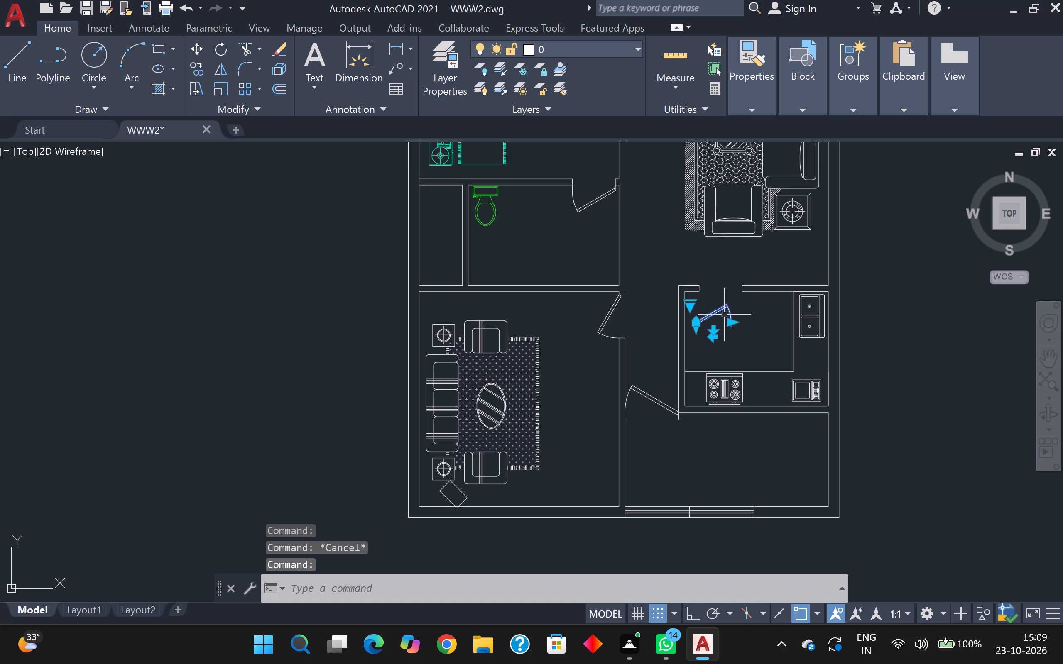
key("a")
key("l")
key("Return")
scroll(718, 332, "up", 2)
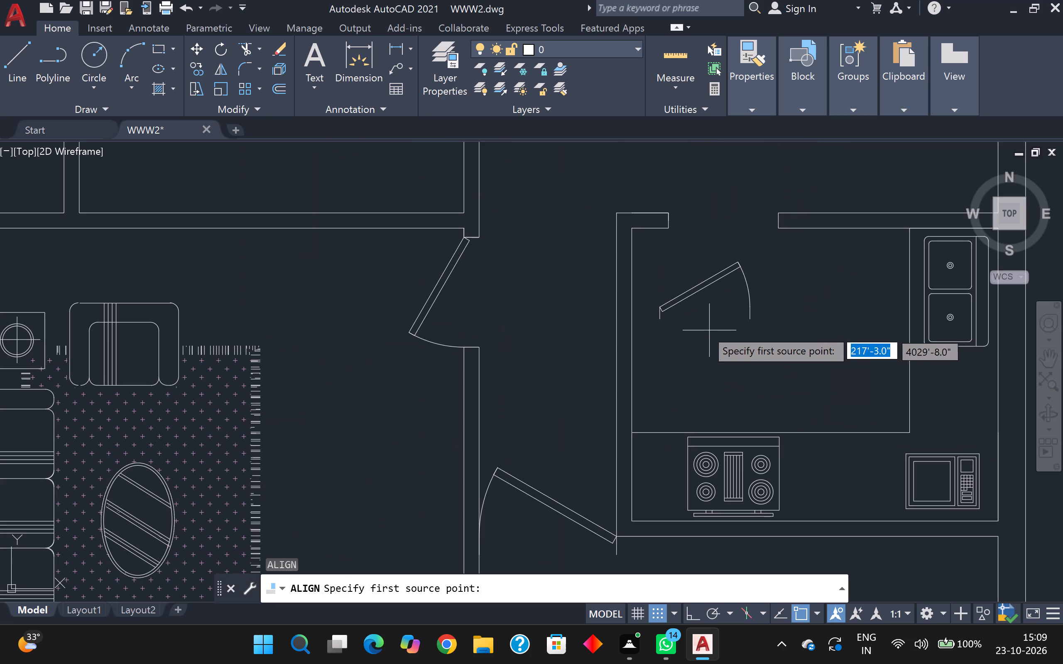
left_click(655, 317)
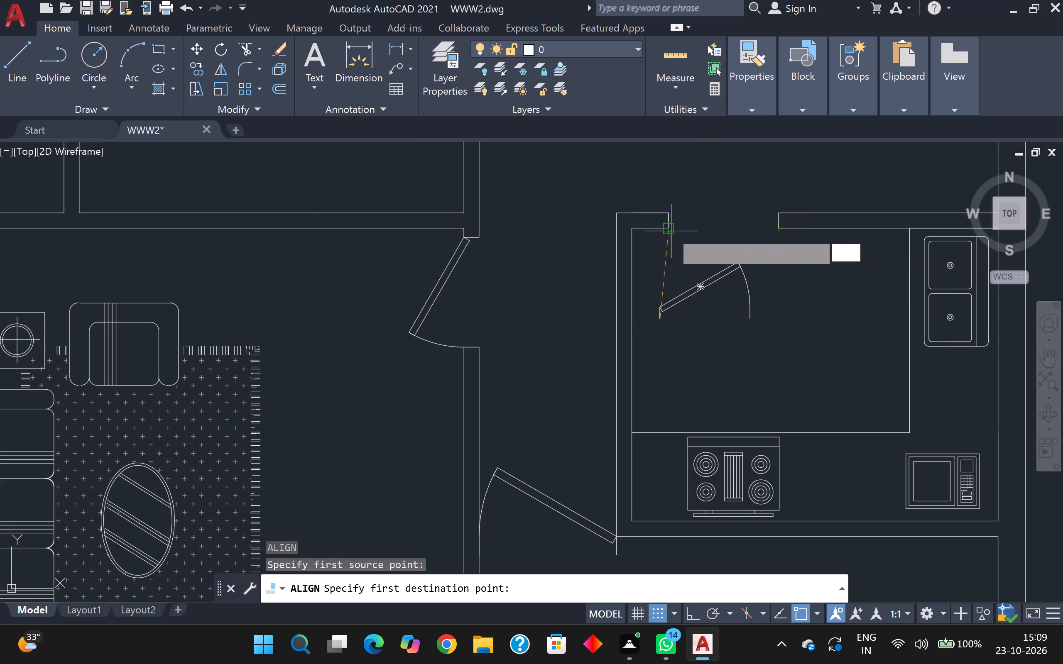
scroll(670, 230, "up", 4)
left_click(654, 218)
scroll(670, 221, "down", 3)
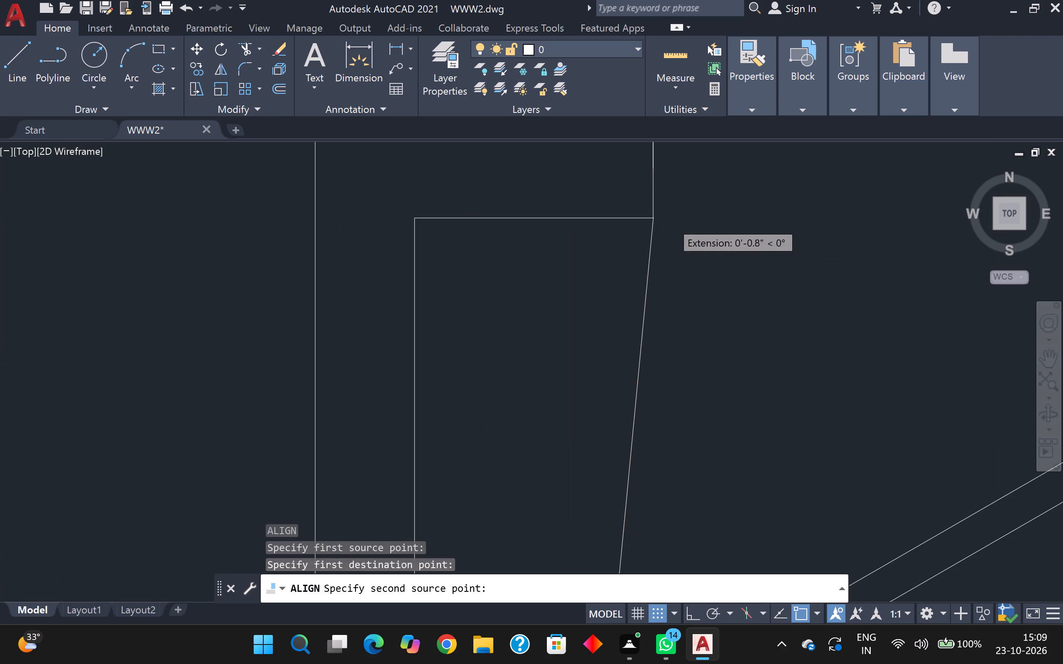
scroll(670, 222, "down", 1)
left_click(801, 371)
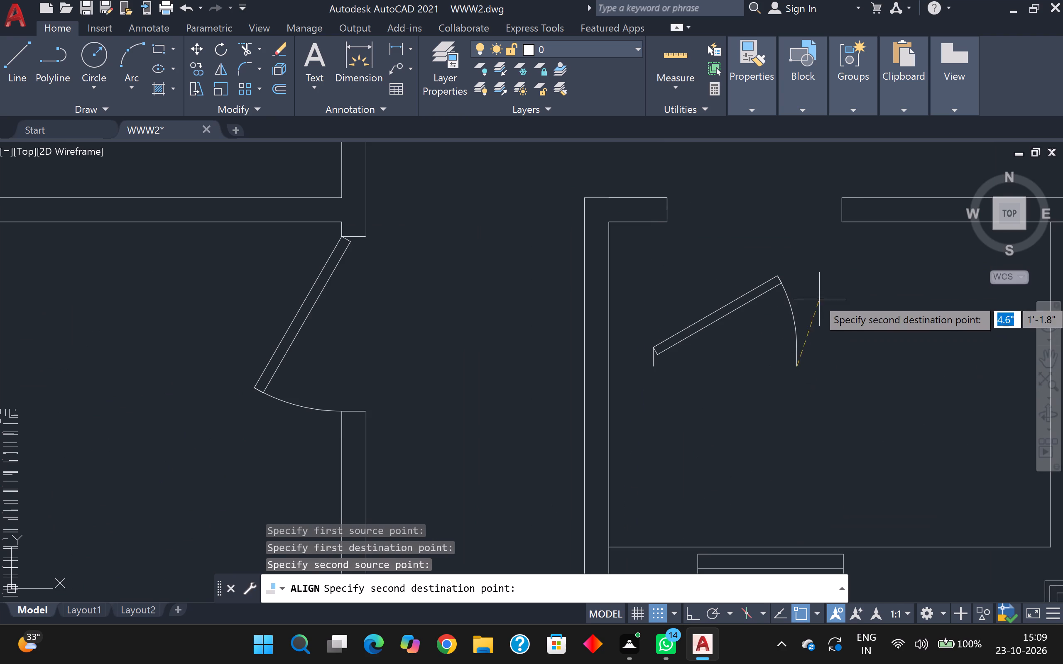
left_click(841, 227)
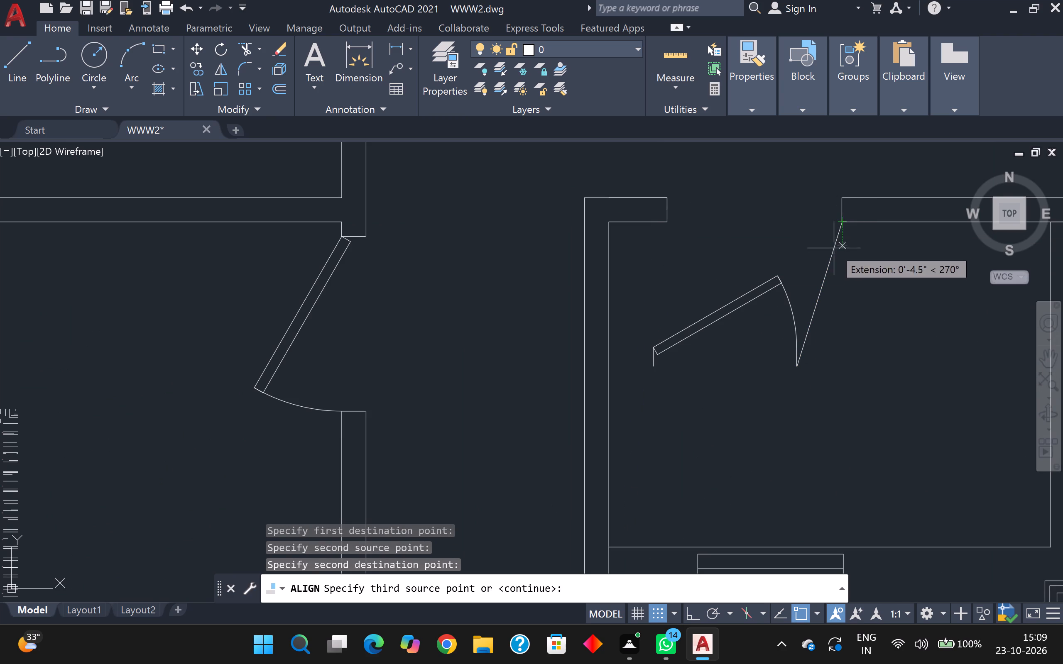
key("Return")
left_click_drag(851, 290, 830, 252)
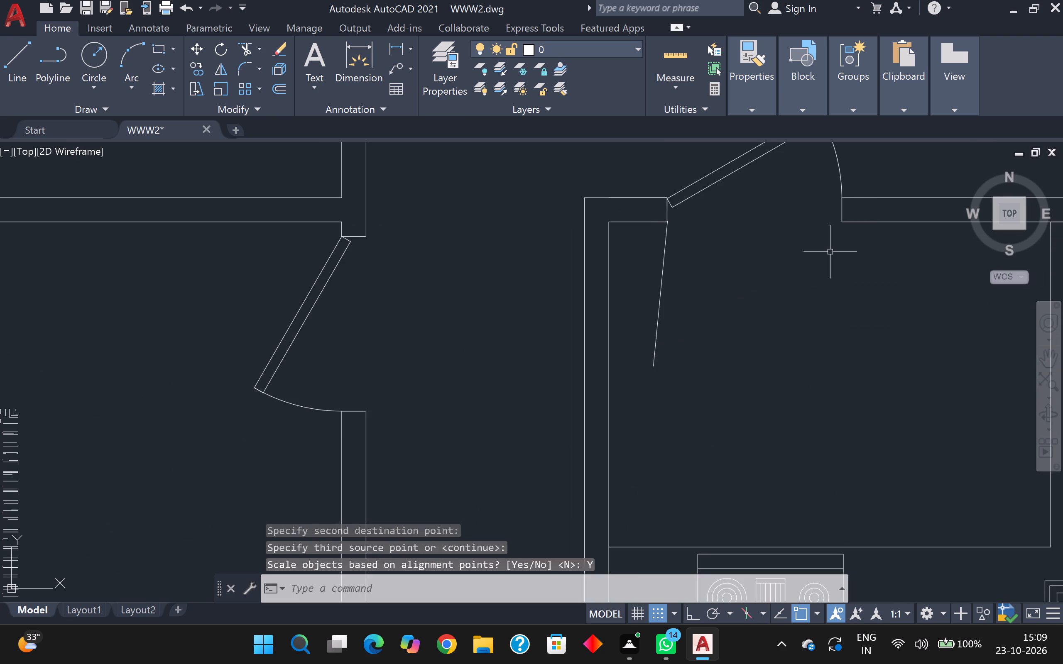
Flip the kitchen's north door so it swings south into the kitchen, and clear the selection.
scroll(828, 252, "down", 2)
left_click(808, 211)
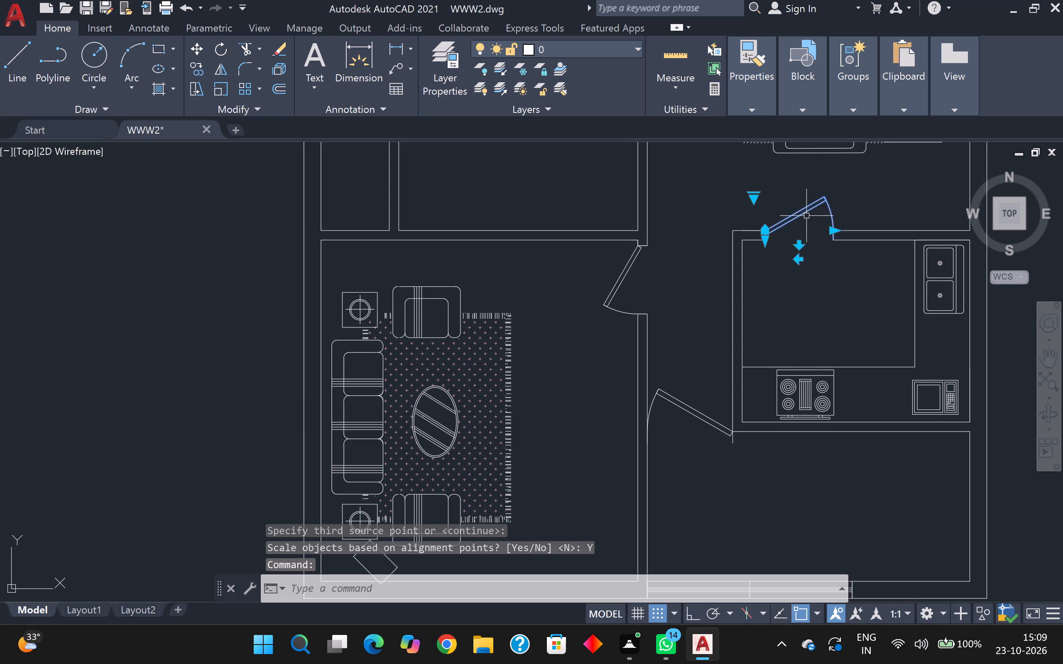
left_click(801, 247)
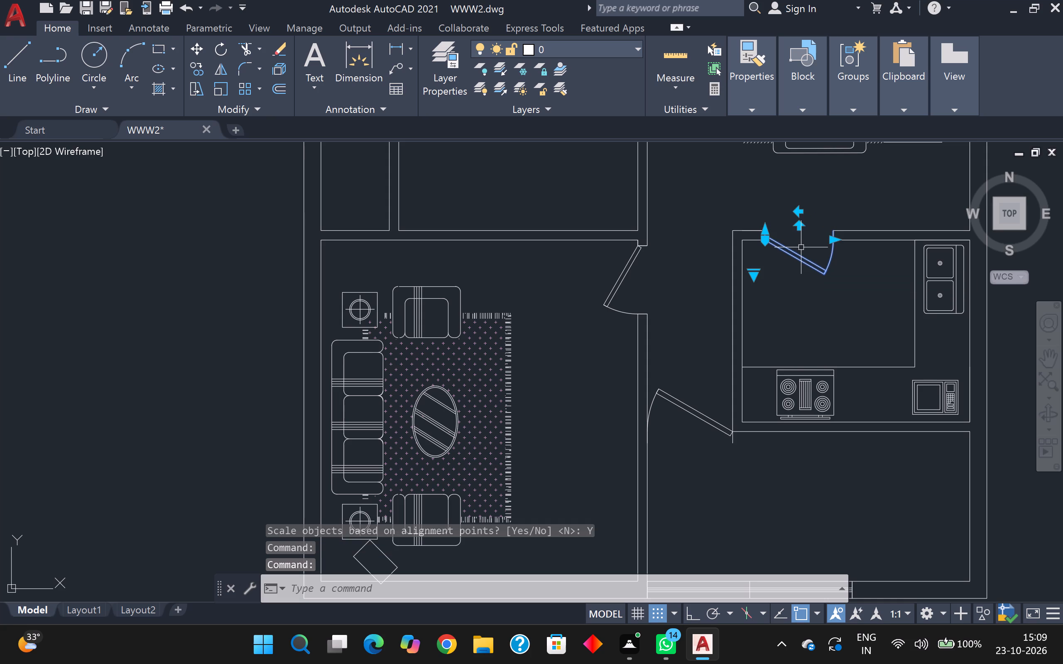
key("Escape")
scroll(818, 235, "down", 3)
scroll(833, 256, "up", 1)
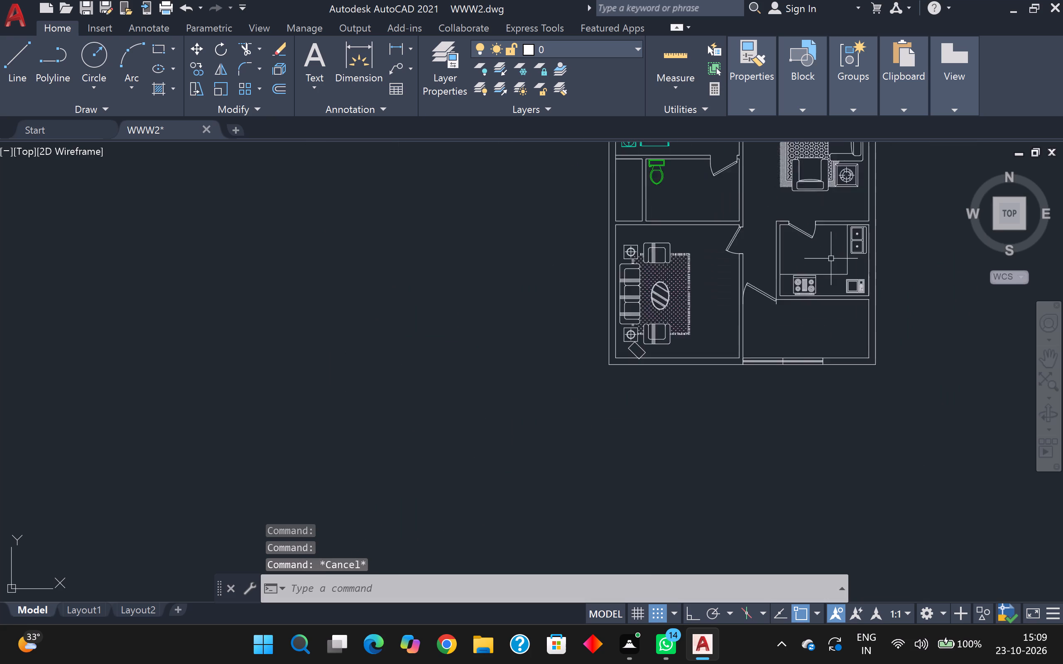
Assign all the door blocks in the house, from the passage and kitchen to the two north bedrooms, to the doors layer.
scroll(831, 259, "up", 1)
left_click(732, 319)
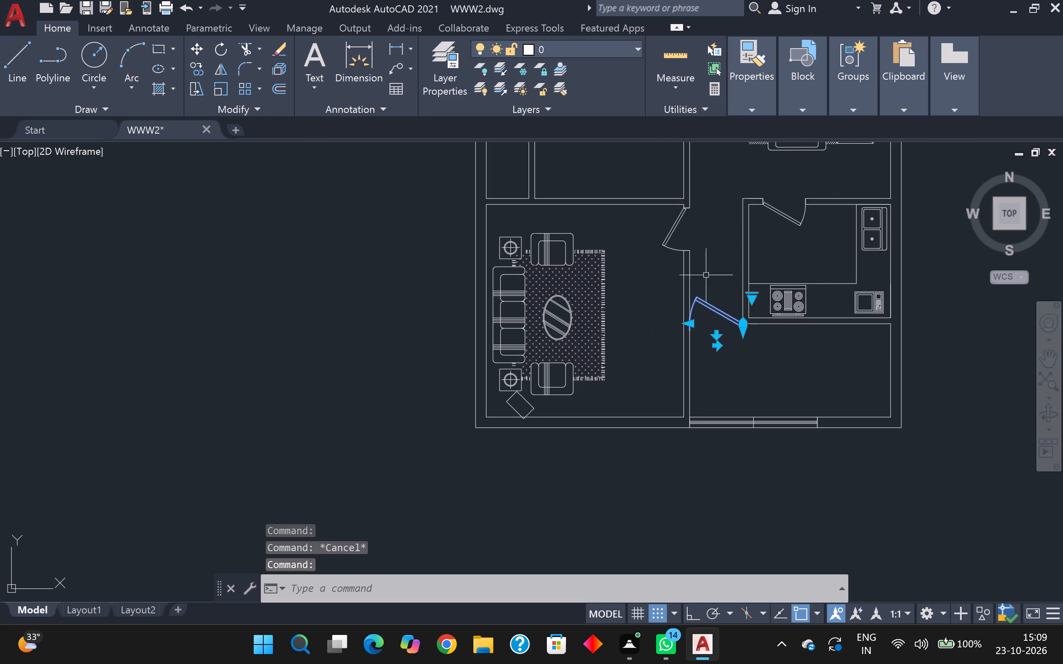
left_click(671, 237)
middle_click_drag(674, 237, 629, 322)
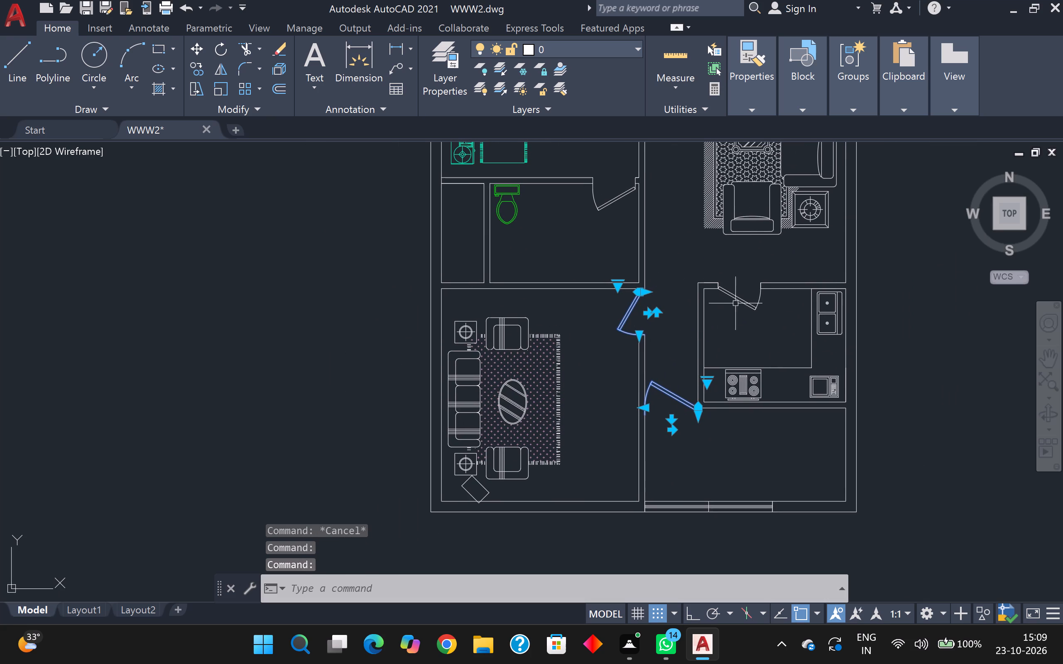
left_click(743, 300)
left_click(622, 200)
middle_click_drag(622, 198, 606, 366)
scroll(622, 198, "down", 1)
left_click(605, 252)
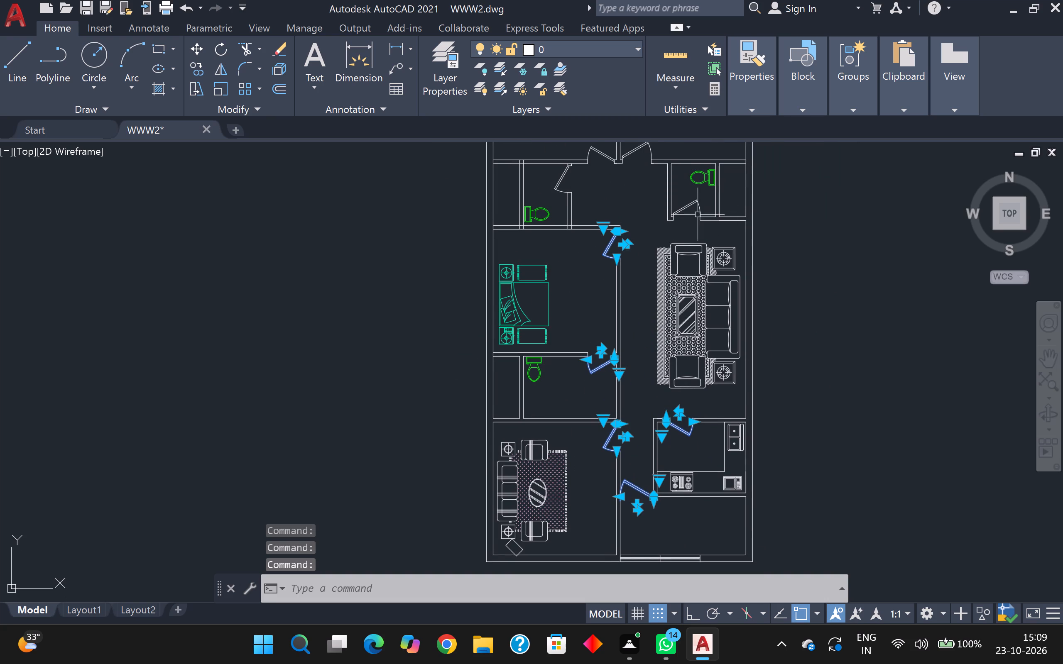
left_click(693, 204)
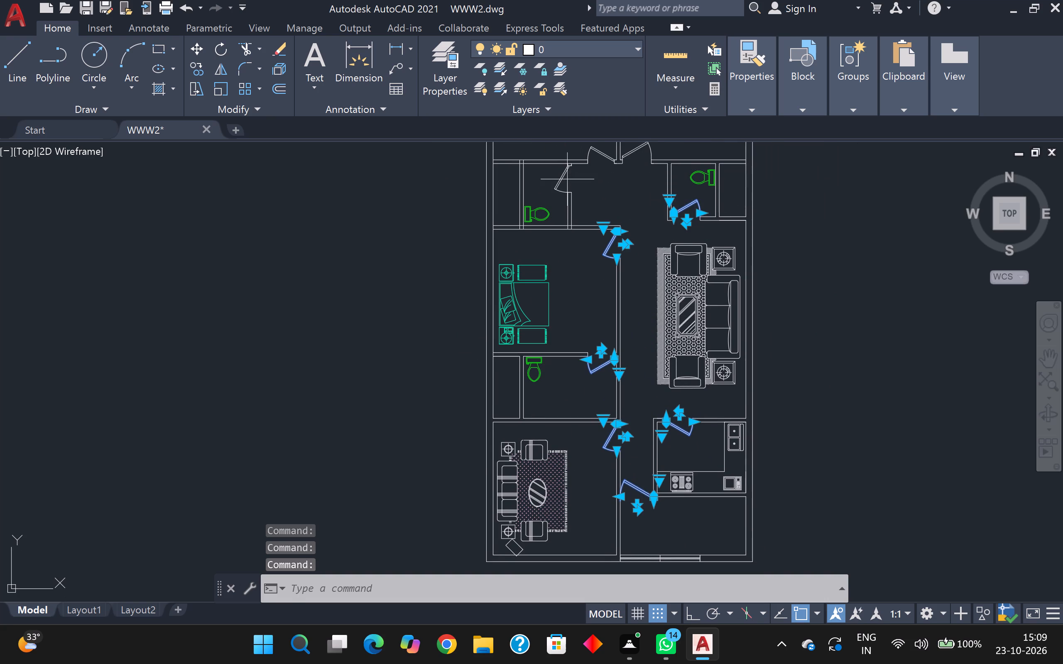
left_click(567, 179)
left_click(563, 175)
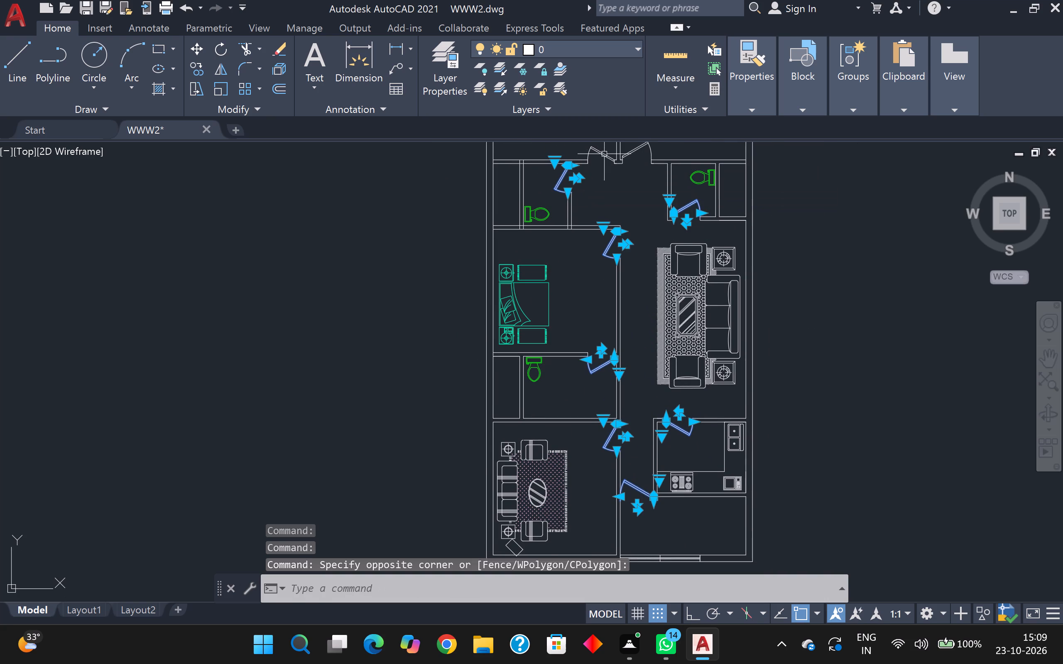
left_click(604, 154)
middle_click_drag(604, 154, 610, 240)
left_click(646, 233)
right_click(646, 233)
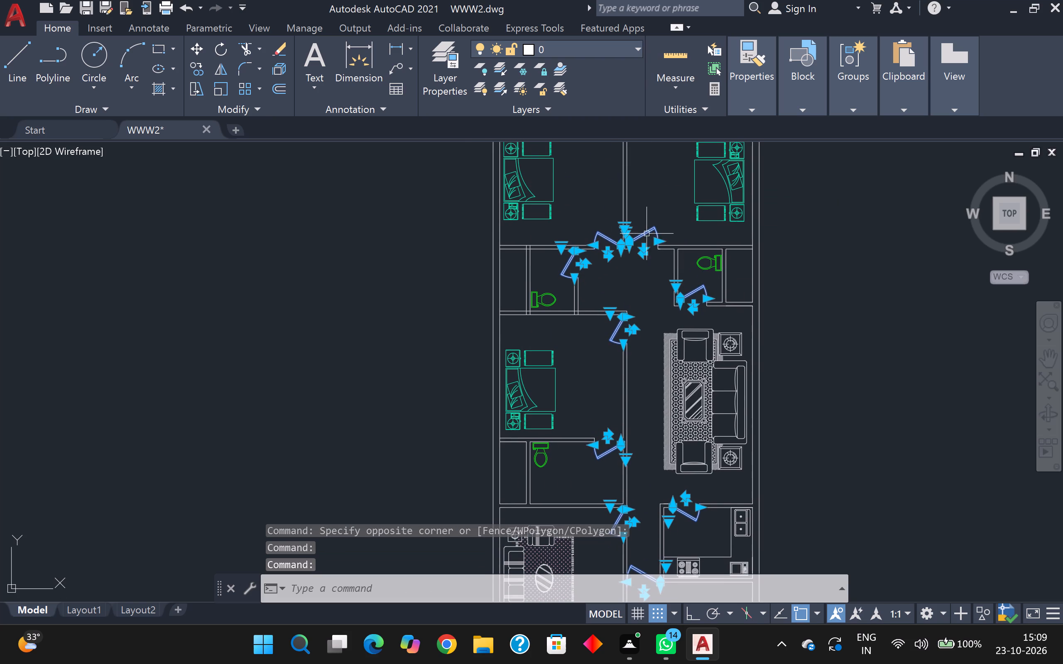
scroll(645, 244, "up", 2)
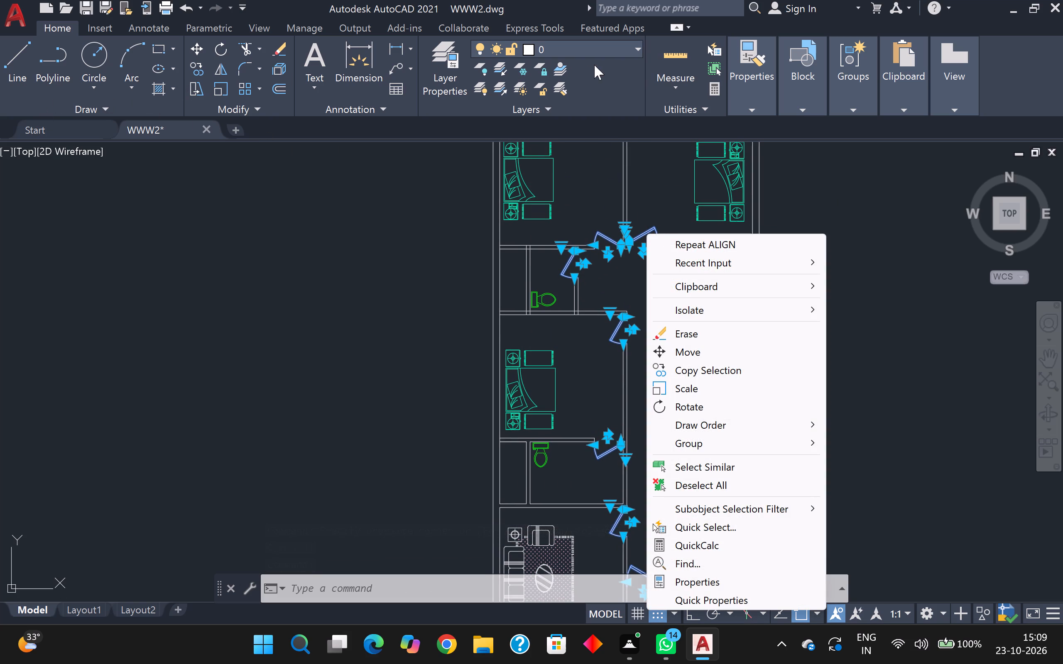
left_click(632, 46)
right_click_drag(619, 178, 618, 182)
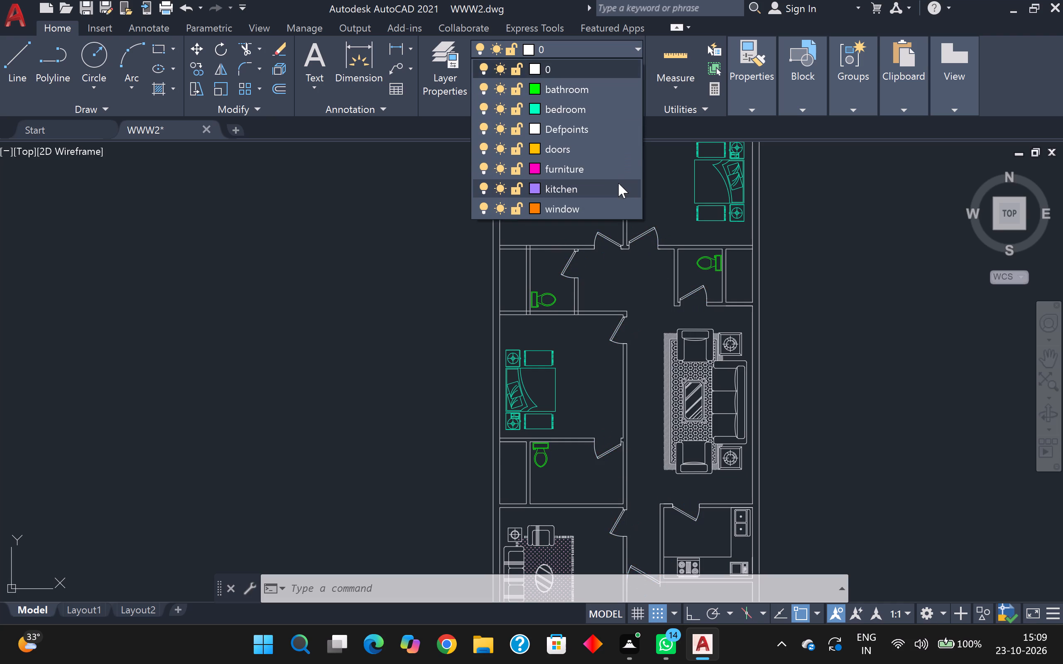
left_click(598, 152)
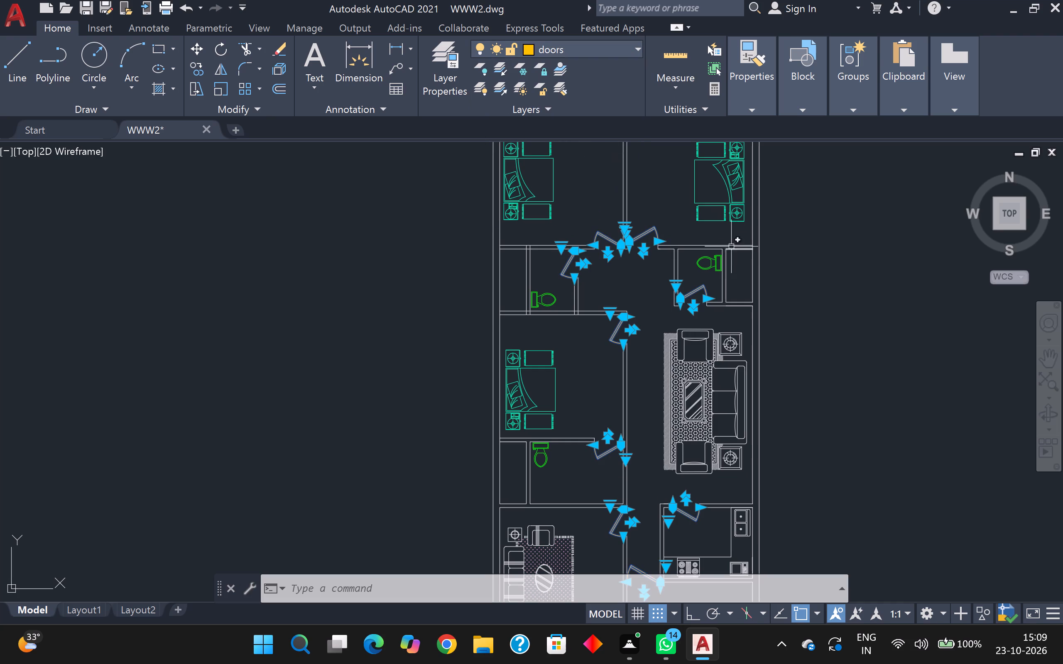
key("Escape")
Look over the floor plan's rooms, walls and doors from the south rooms to the north bedrooms.
scroll(767, 269, "down", 2)
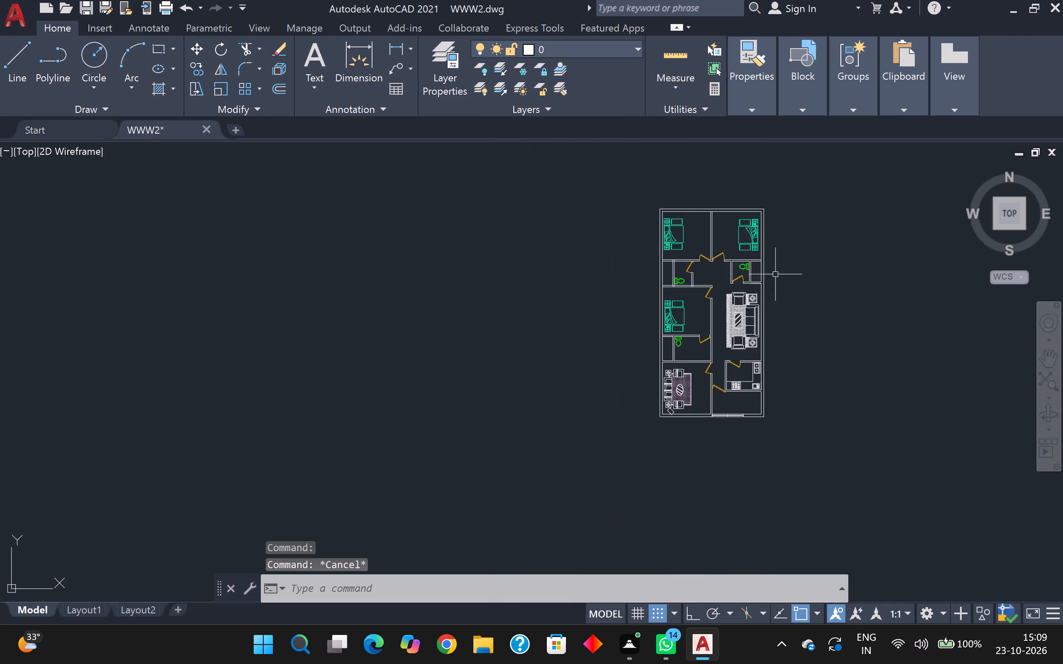
scroll(744, 430, "up", 3)
middle_click_drag(747, 442, 754, 463)
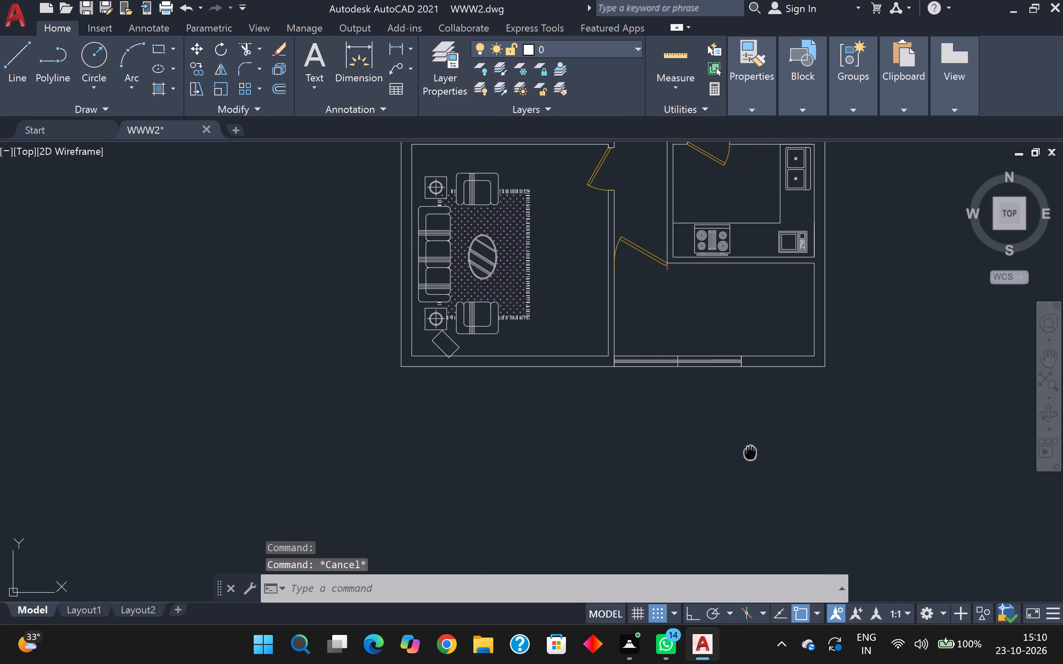
middle_click_drag(754, 463, 760, 559)
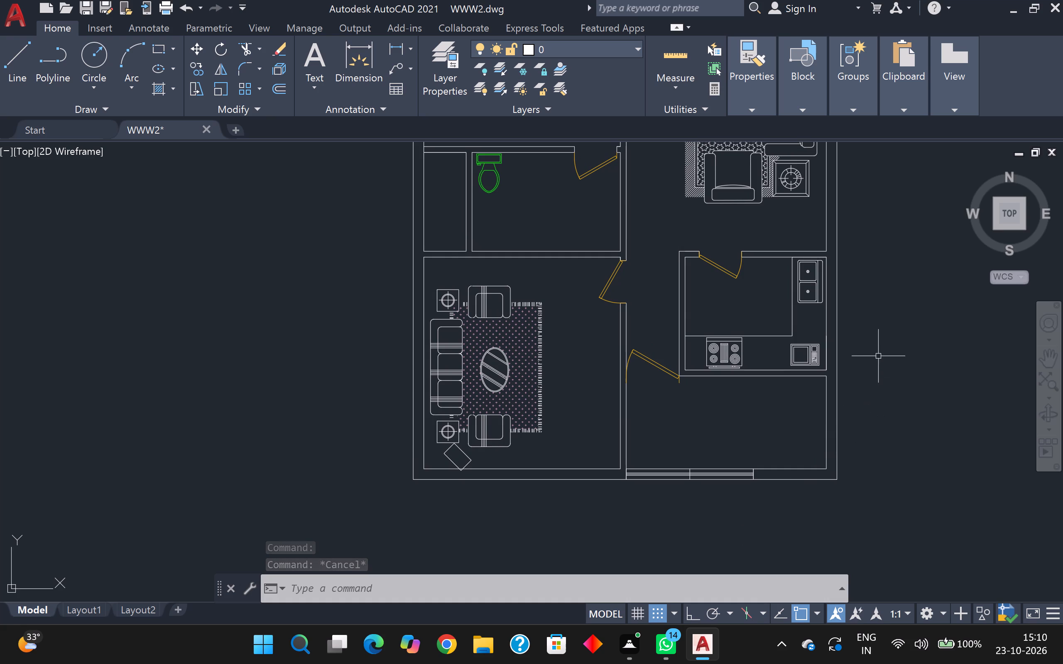
scroll(874, 354, "up", 1)
middle_click_drag(874, 354, 791, 529)
scroll(808, 477, "down", 3)
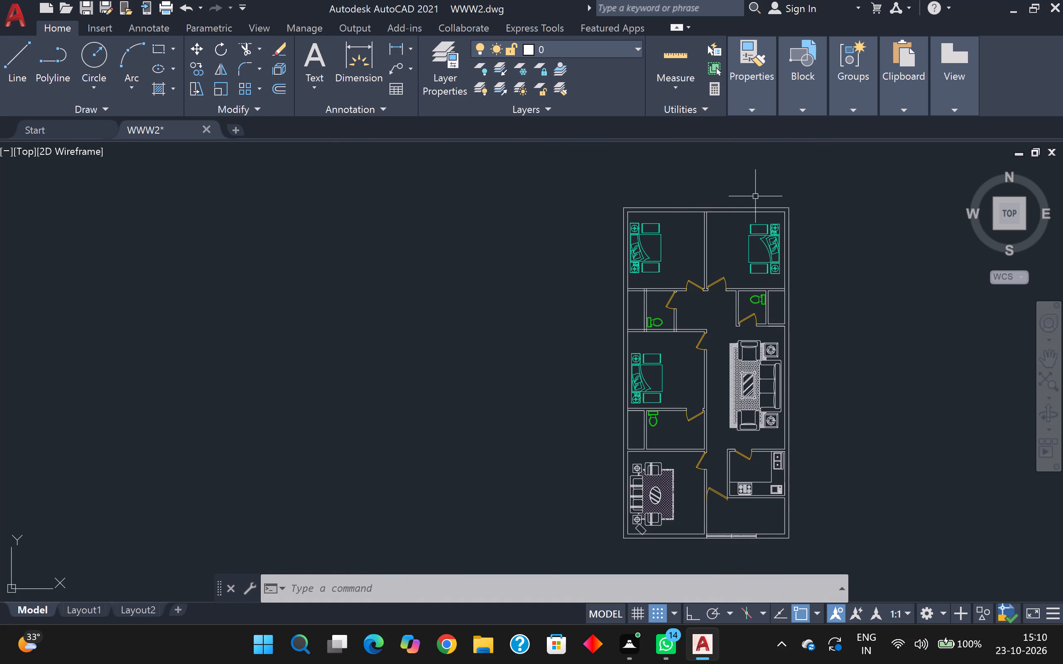
scroll(805, 221, "up", 1)
middle_click_drag(806, 221, 870, 262)
middle_click_drag(853, 179, 853, 184)
scroll(856, 234, "down", 2)
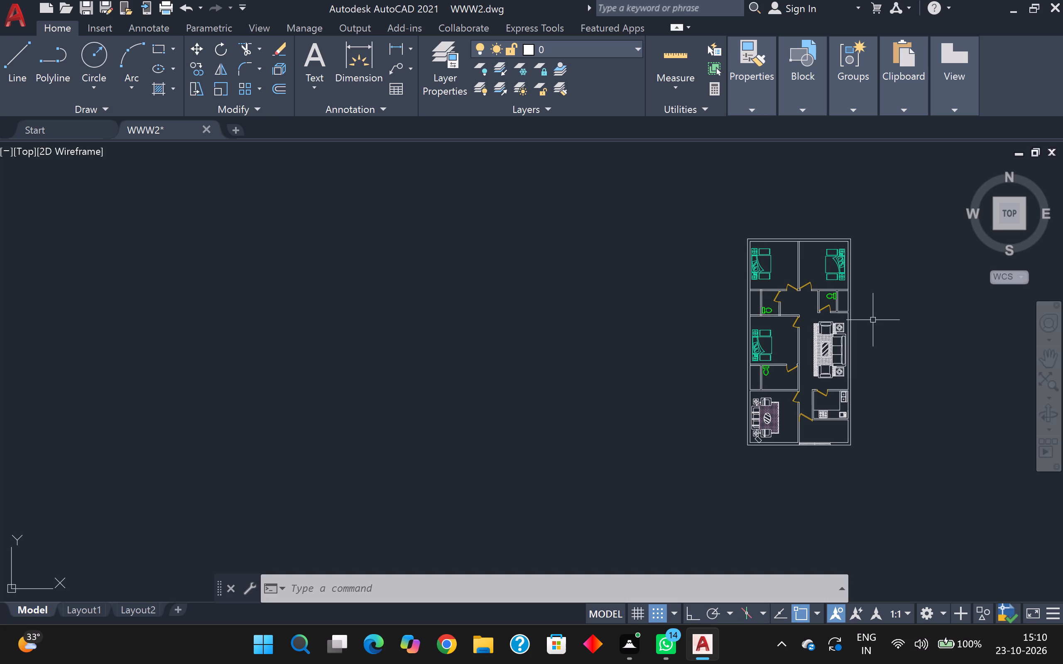
scroll(676, 0, "up", 2)
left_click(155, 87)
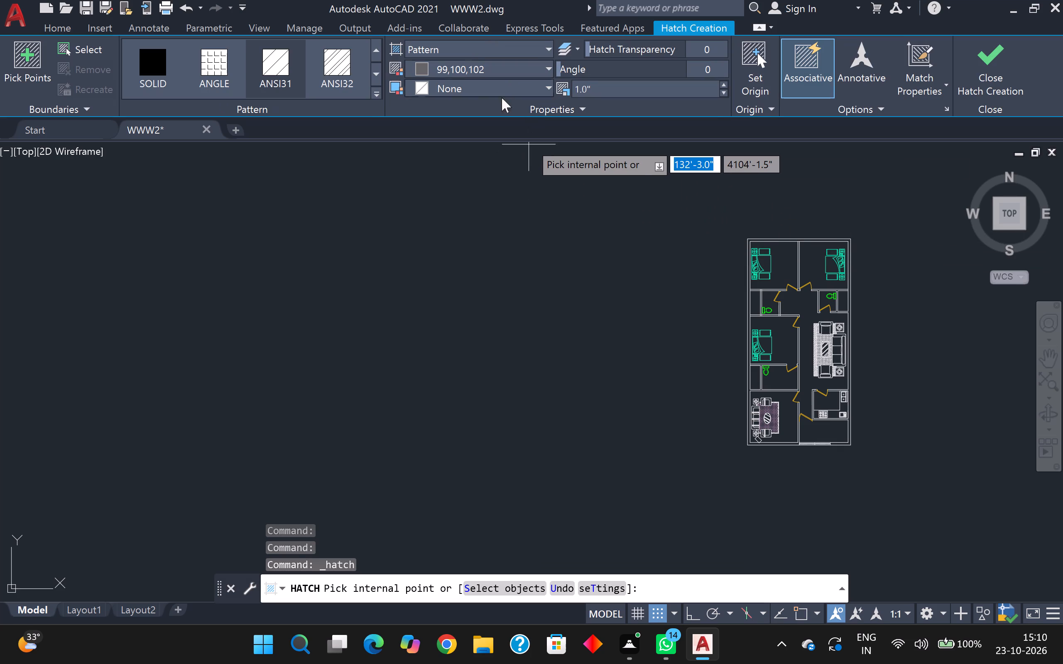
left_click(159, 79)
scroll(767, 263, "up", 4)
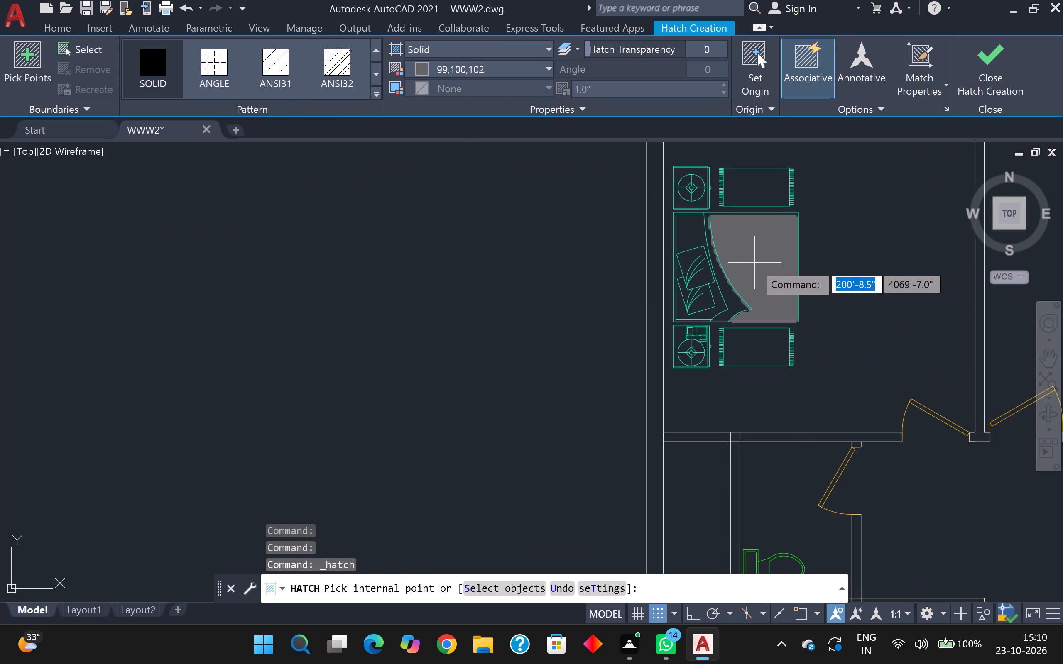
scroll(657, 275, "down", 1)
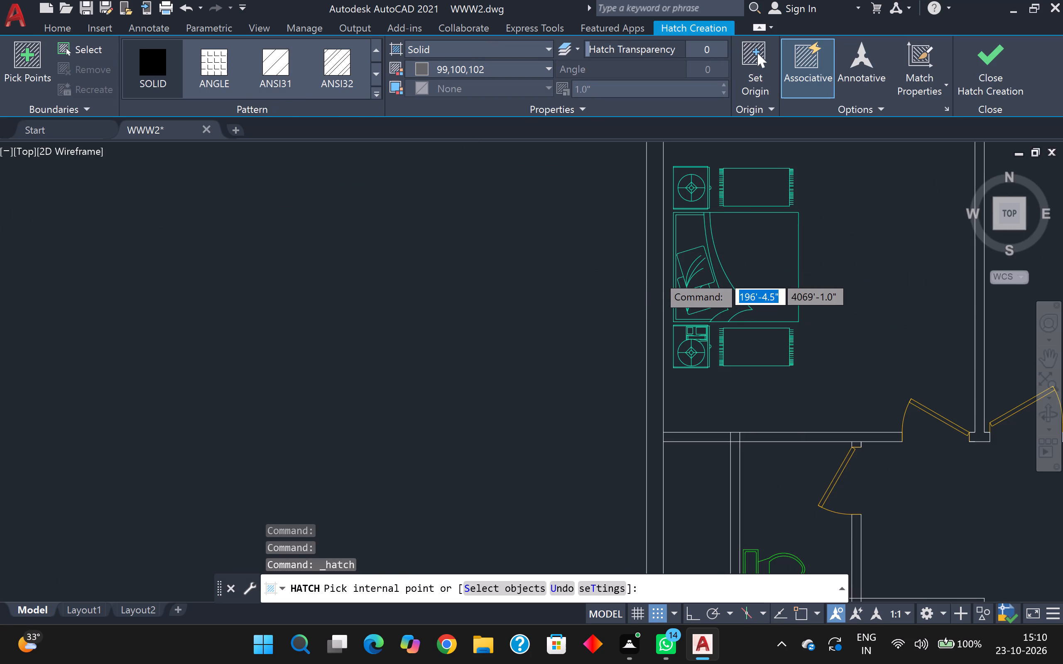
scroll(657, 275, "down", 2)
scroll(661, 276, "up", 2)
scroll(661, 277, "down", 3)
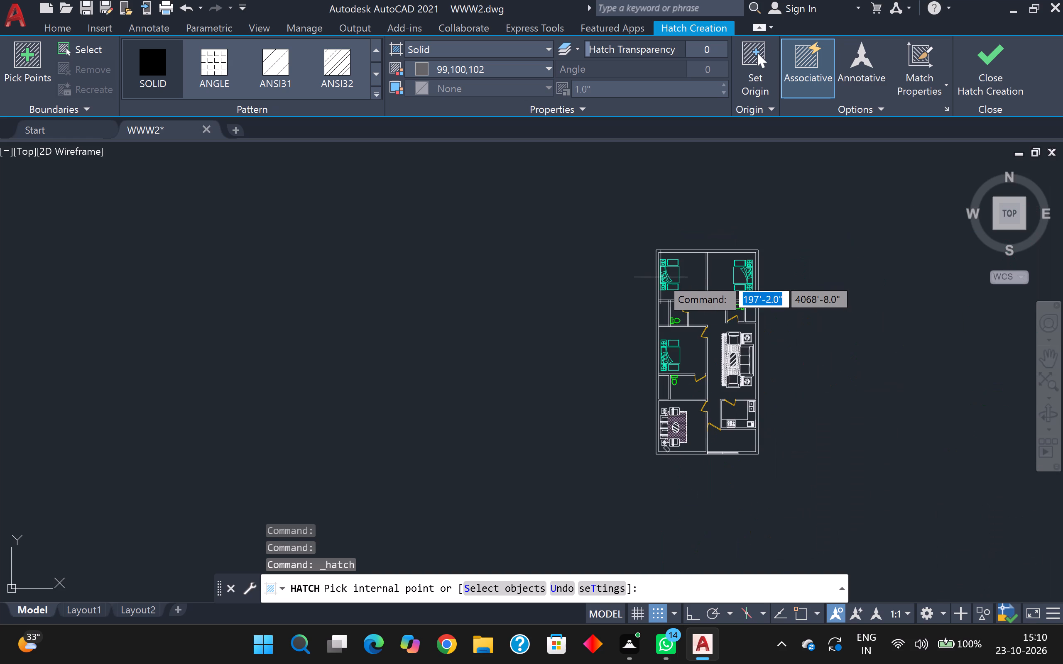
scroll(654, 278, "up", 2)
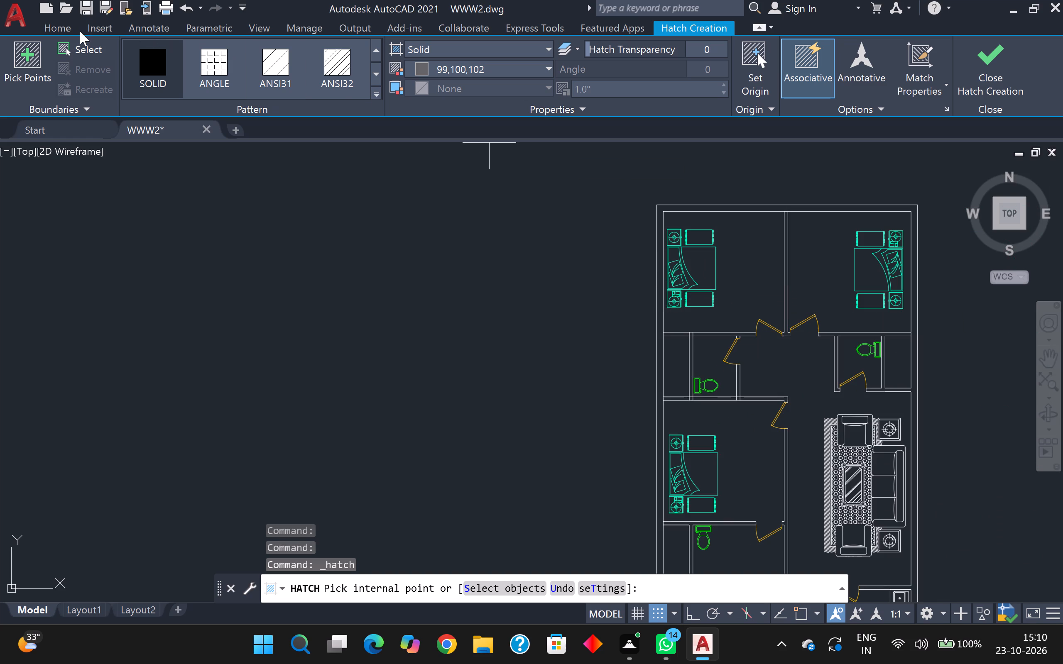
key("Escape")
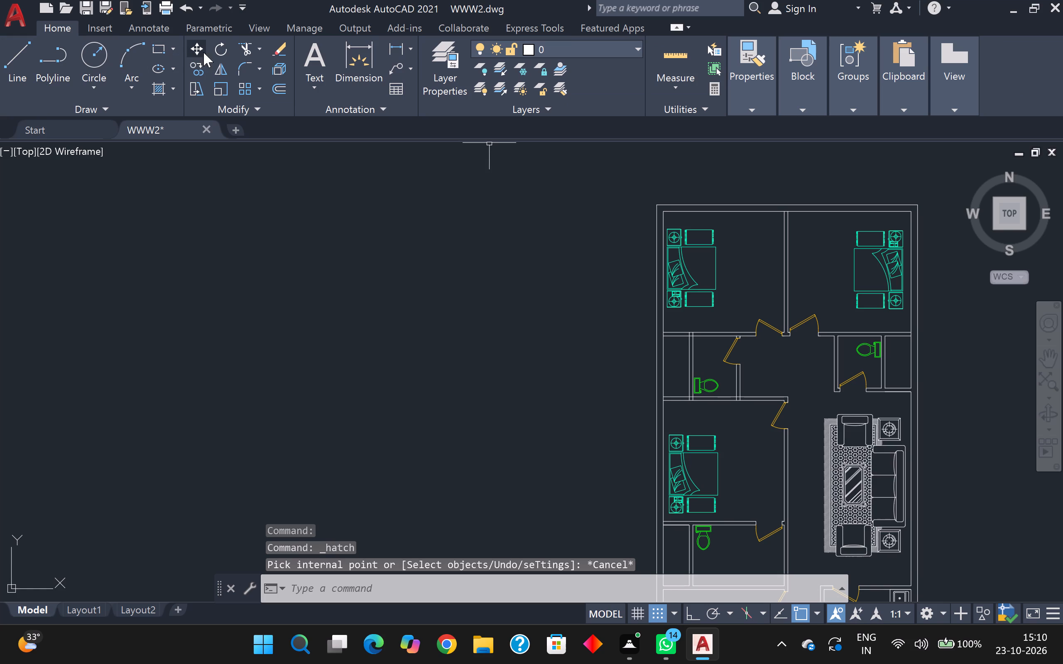
Trim the north outer wall's inner line between the two faces of the partition separating the north bedrooms.
left_click(253, 45)
scroll(796, 223, "up", 3)
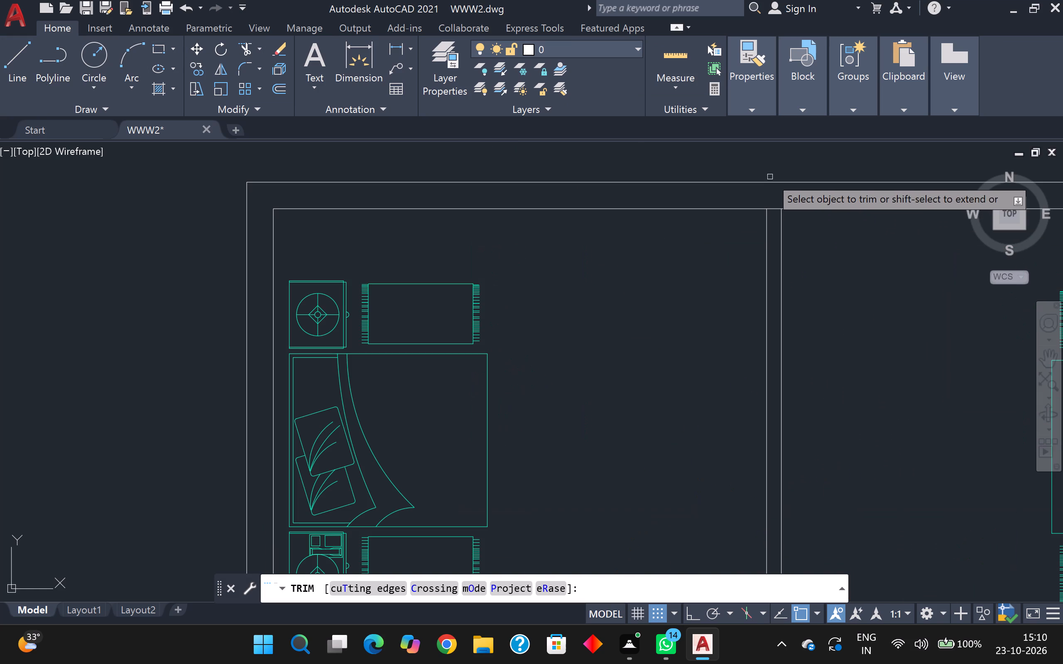
left_click(776, 212)
left_click(781, 198)
scroll(781, 198, "up", 1)
scroll(781, 198, "down", 4)
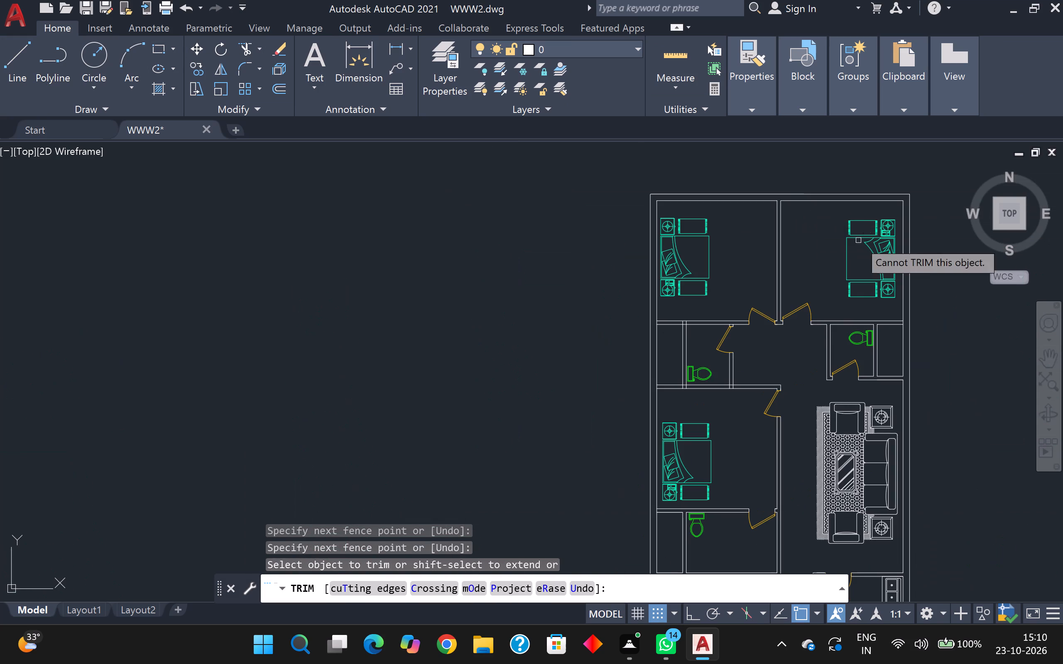
Trim the east outer wall's inner line between the two faces of the northeast bedroom's south wall.
scroll(929, 319, "up", 2)
scroll(888, 332, "up", 2)
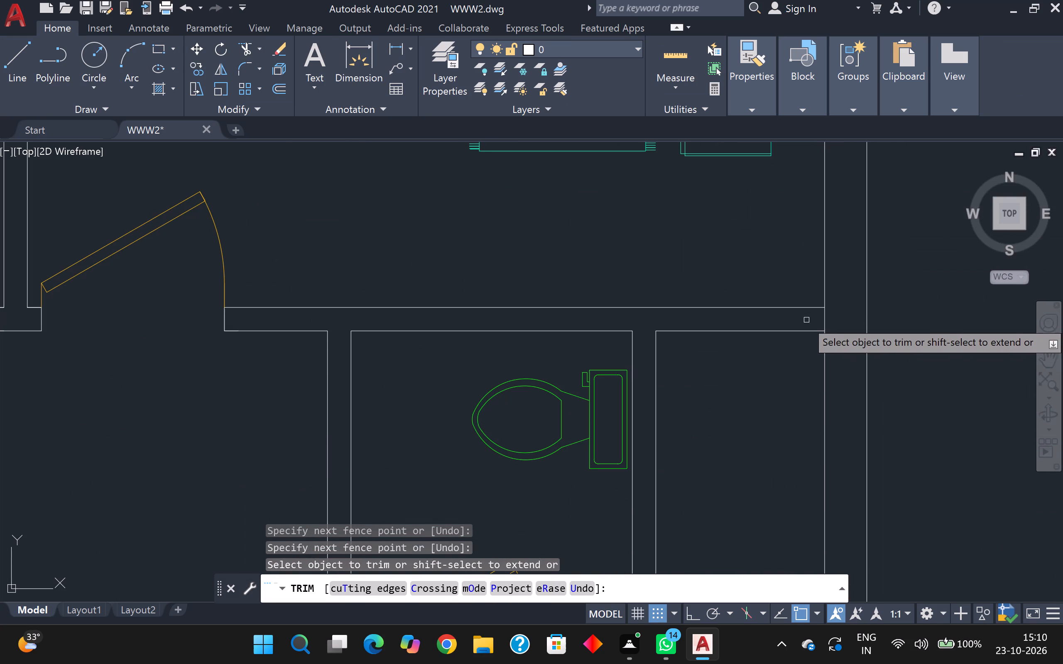
left_click(819, 322)
left_click(828, 323)
scroll(856, 323, "down", 3)
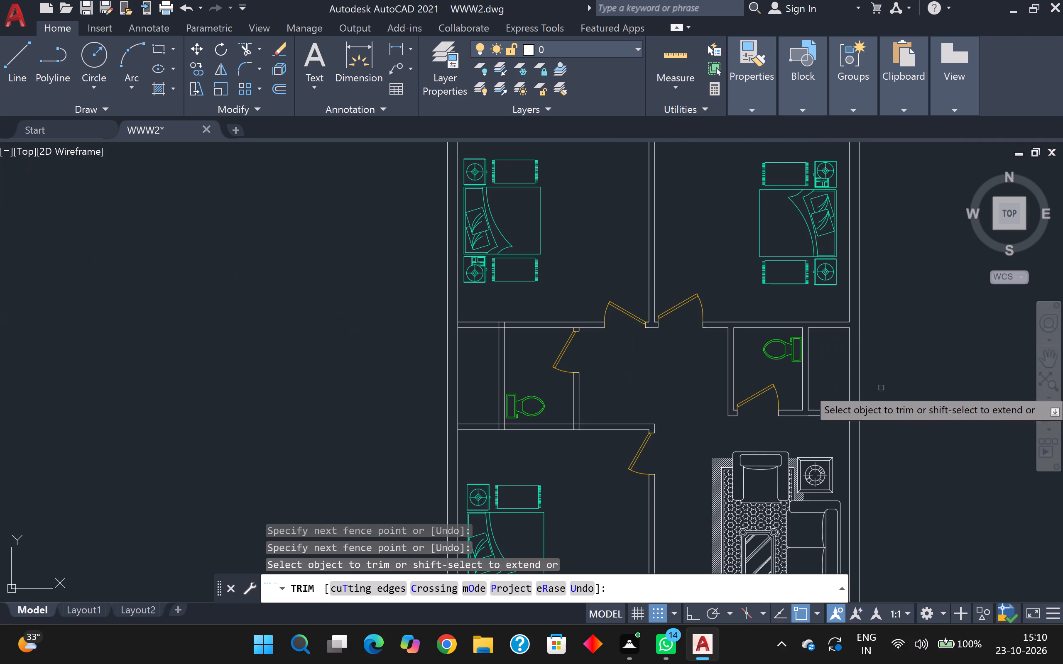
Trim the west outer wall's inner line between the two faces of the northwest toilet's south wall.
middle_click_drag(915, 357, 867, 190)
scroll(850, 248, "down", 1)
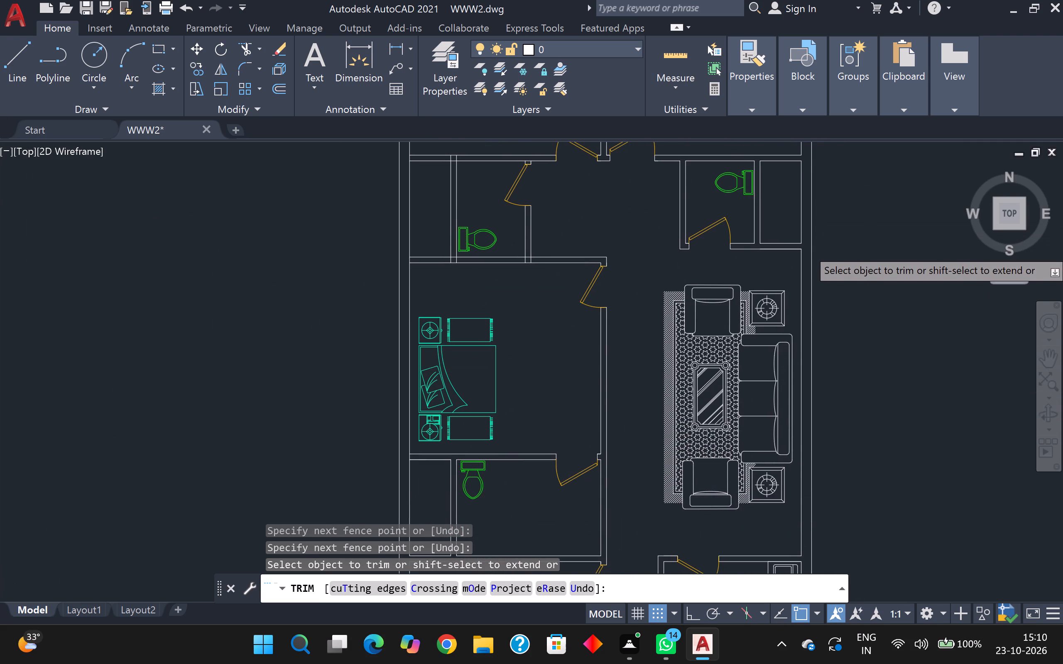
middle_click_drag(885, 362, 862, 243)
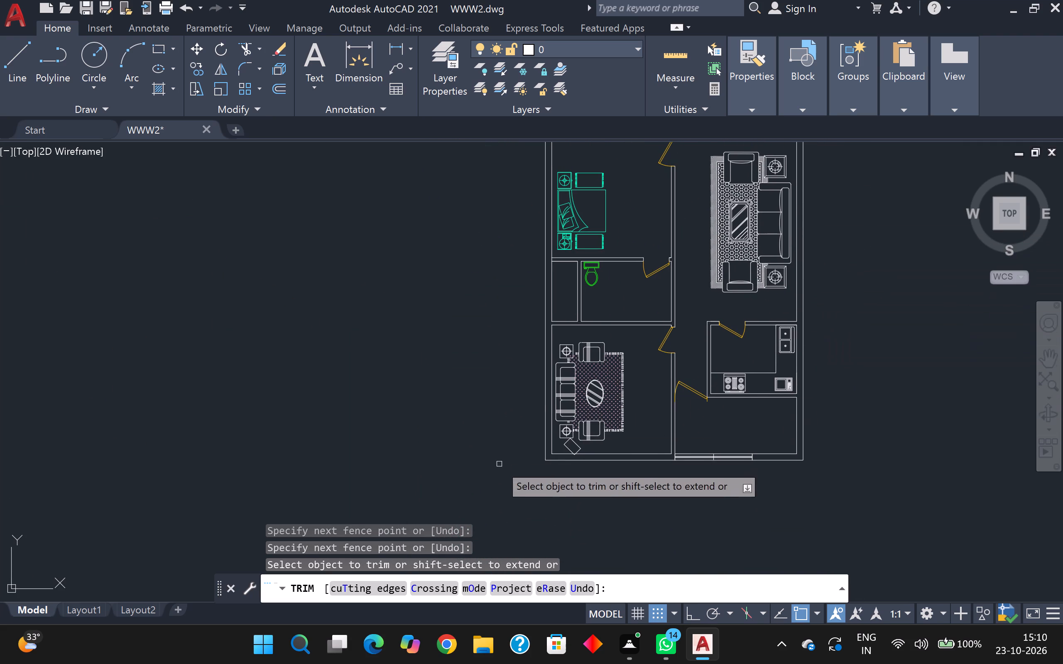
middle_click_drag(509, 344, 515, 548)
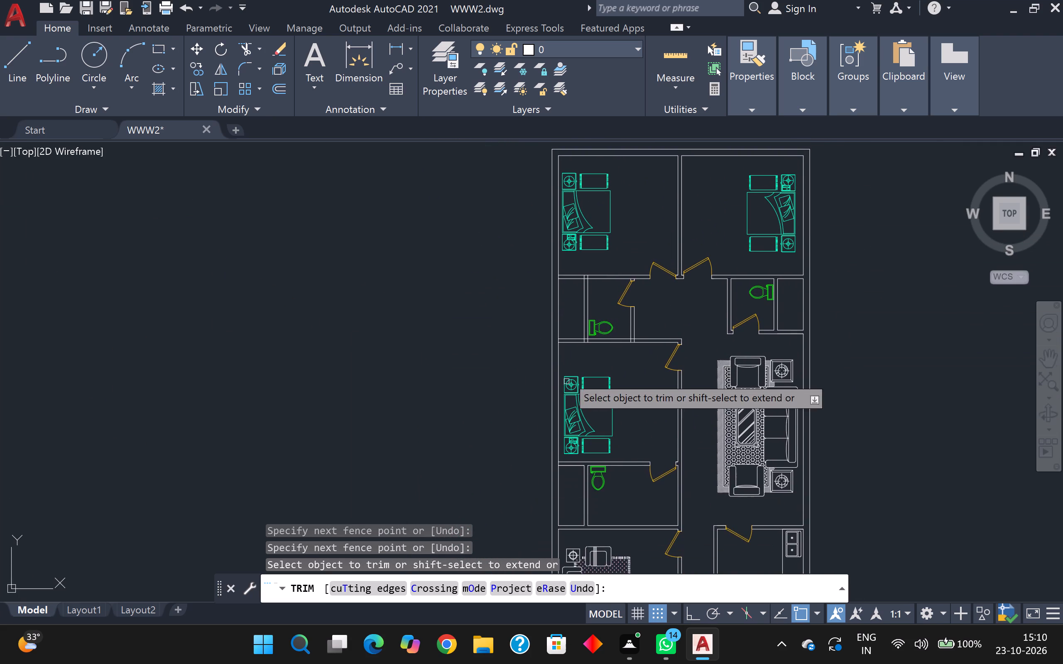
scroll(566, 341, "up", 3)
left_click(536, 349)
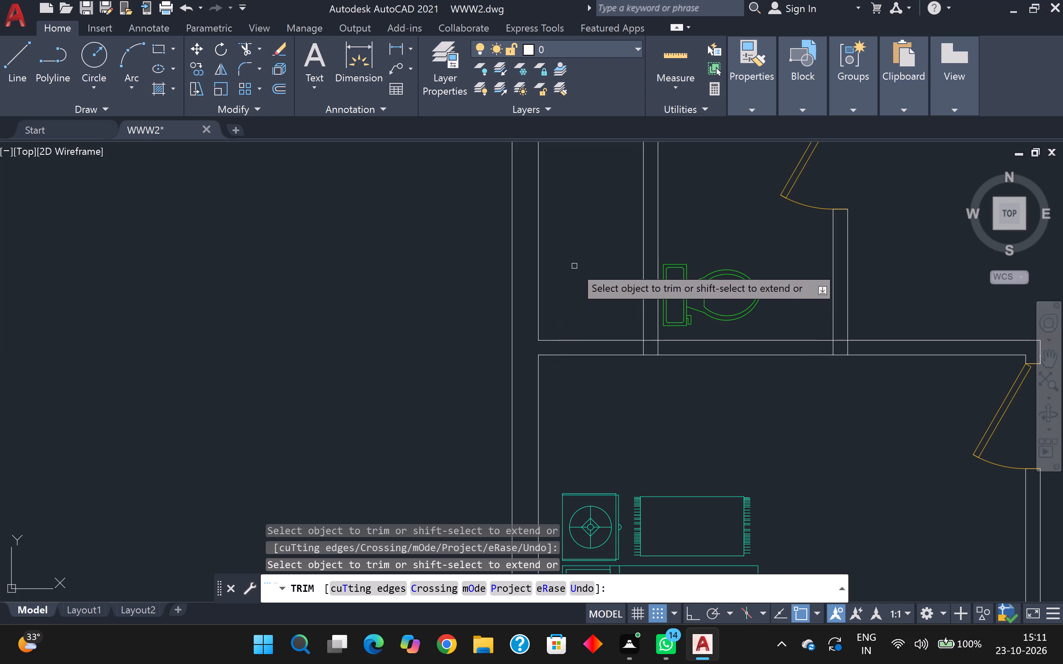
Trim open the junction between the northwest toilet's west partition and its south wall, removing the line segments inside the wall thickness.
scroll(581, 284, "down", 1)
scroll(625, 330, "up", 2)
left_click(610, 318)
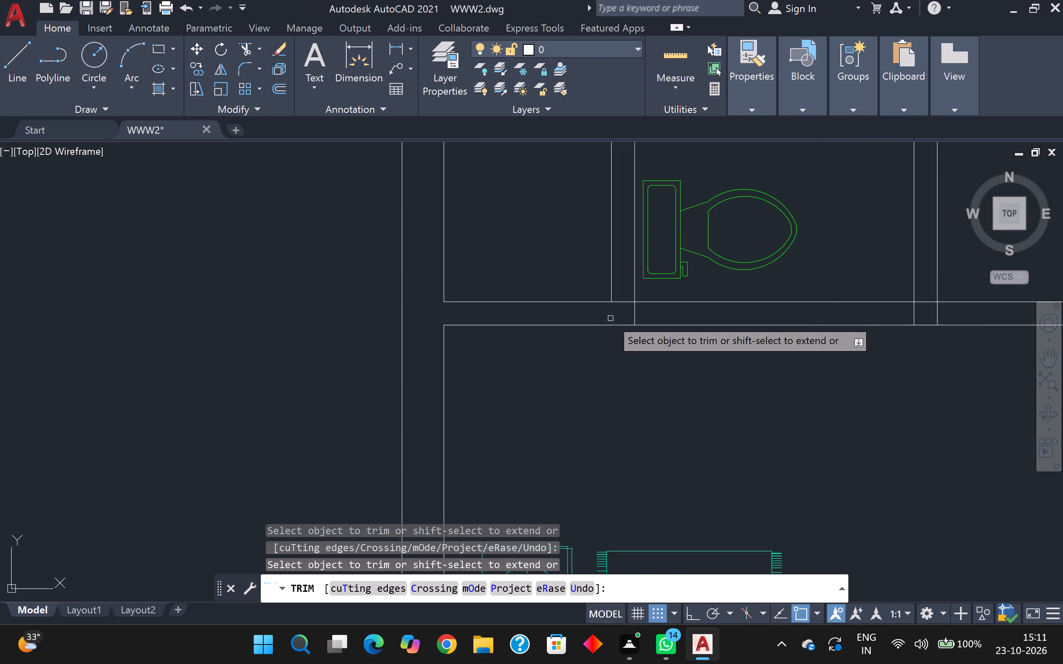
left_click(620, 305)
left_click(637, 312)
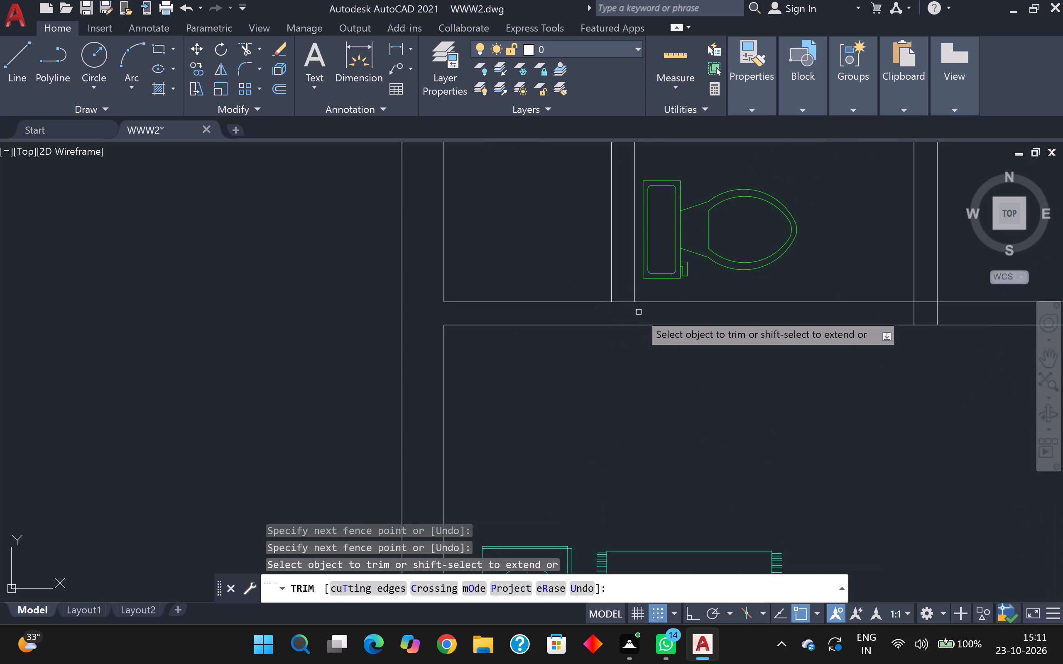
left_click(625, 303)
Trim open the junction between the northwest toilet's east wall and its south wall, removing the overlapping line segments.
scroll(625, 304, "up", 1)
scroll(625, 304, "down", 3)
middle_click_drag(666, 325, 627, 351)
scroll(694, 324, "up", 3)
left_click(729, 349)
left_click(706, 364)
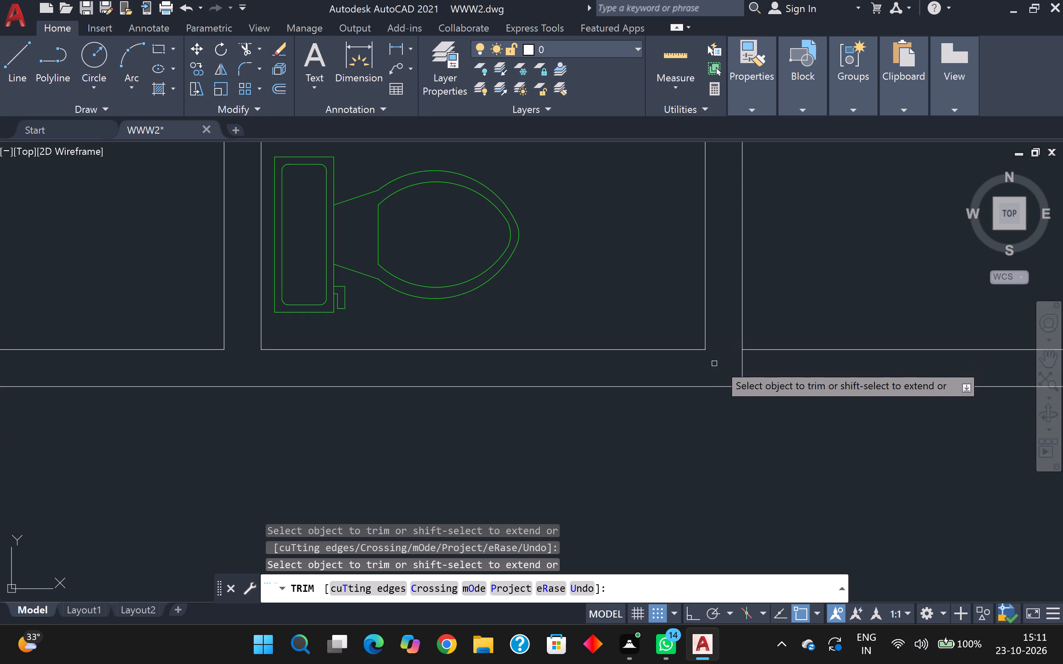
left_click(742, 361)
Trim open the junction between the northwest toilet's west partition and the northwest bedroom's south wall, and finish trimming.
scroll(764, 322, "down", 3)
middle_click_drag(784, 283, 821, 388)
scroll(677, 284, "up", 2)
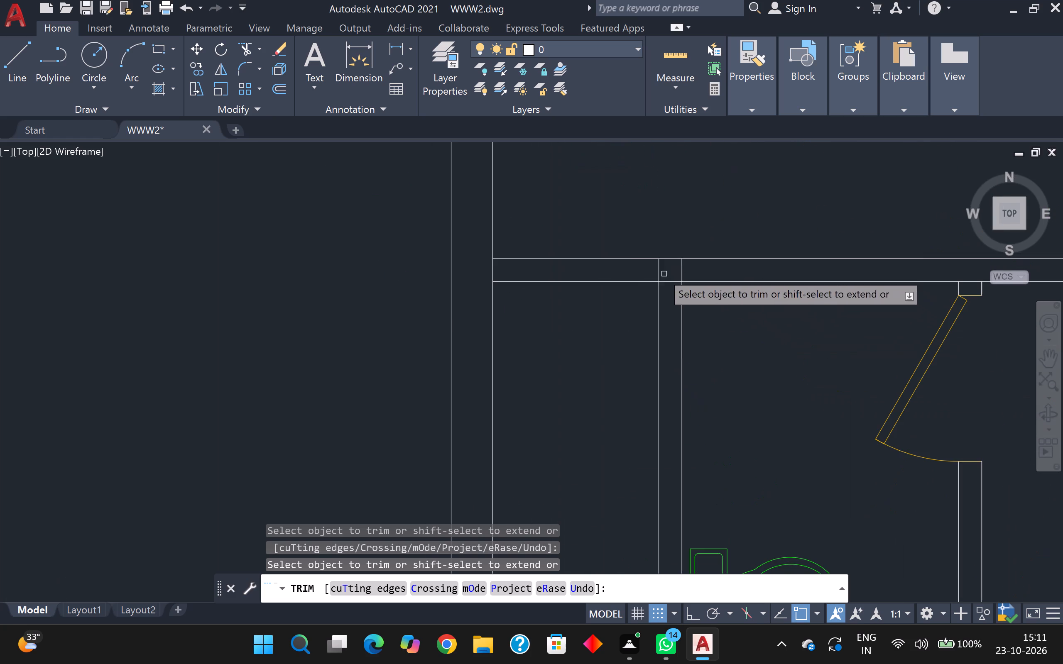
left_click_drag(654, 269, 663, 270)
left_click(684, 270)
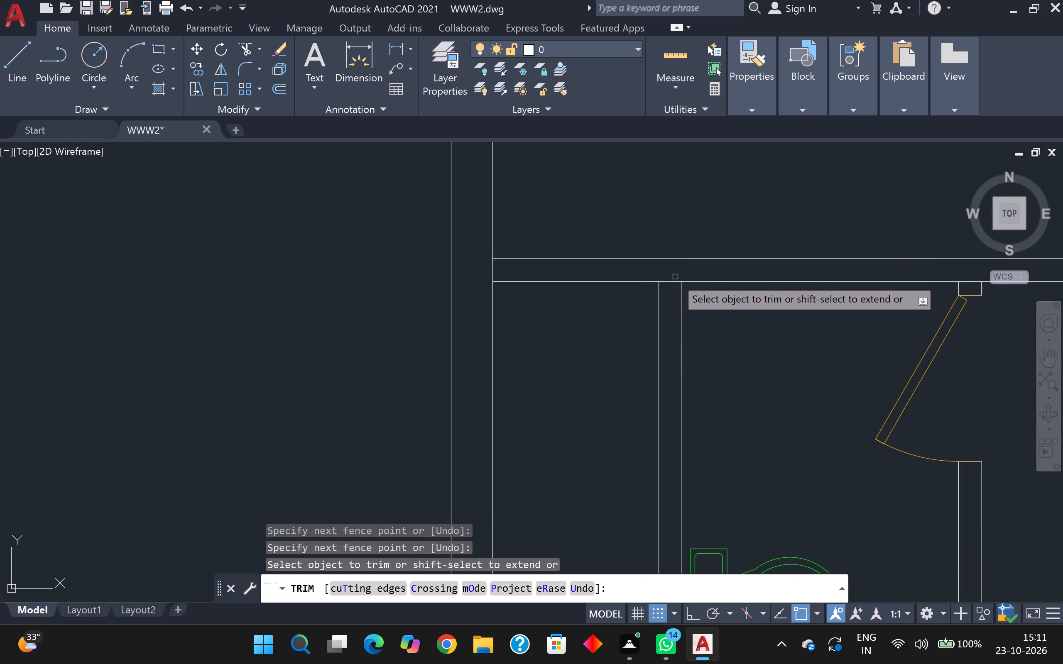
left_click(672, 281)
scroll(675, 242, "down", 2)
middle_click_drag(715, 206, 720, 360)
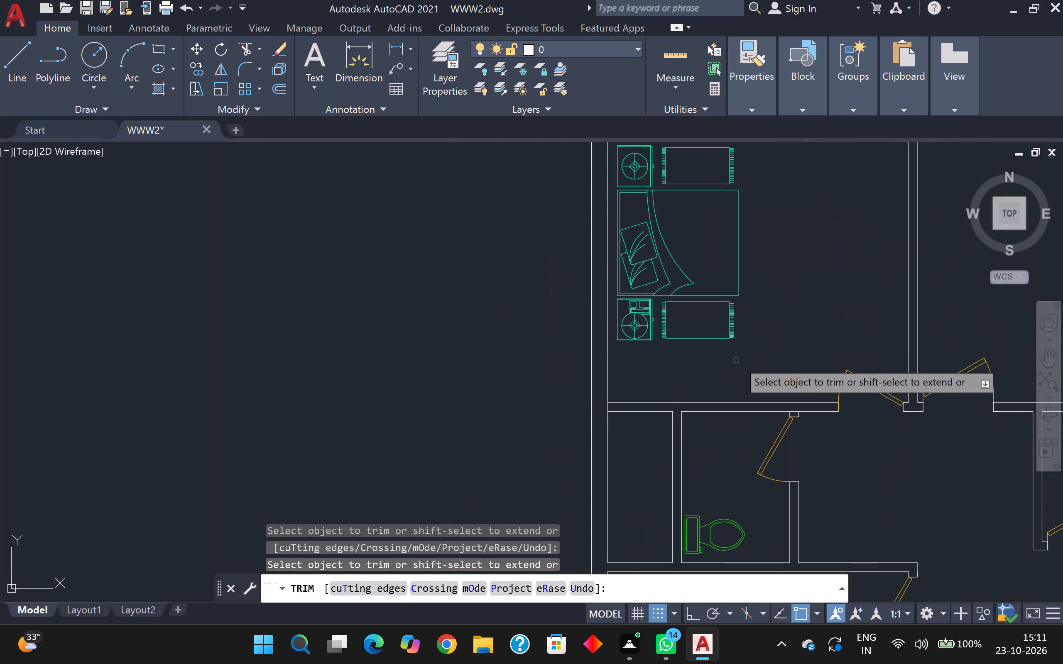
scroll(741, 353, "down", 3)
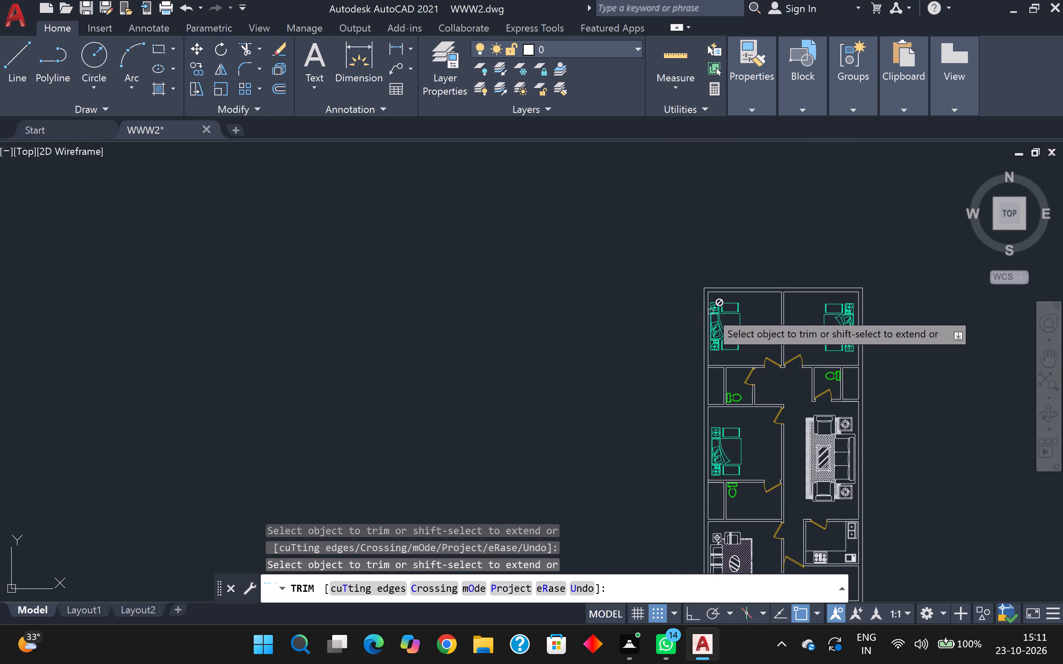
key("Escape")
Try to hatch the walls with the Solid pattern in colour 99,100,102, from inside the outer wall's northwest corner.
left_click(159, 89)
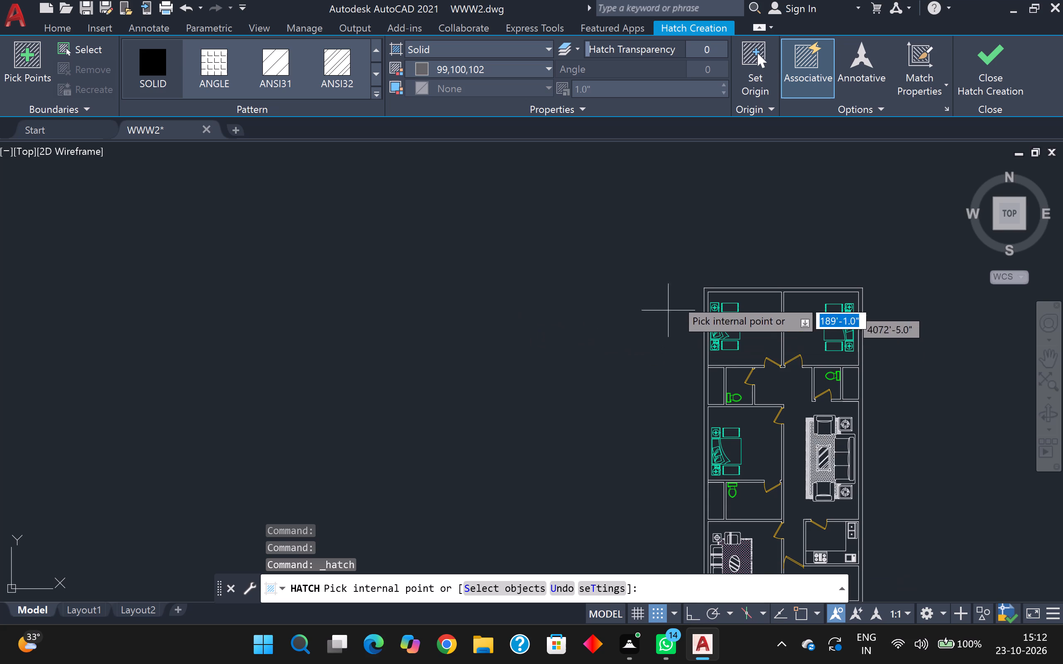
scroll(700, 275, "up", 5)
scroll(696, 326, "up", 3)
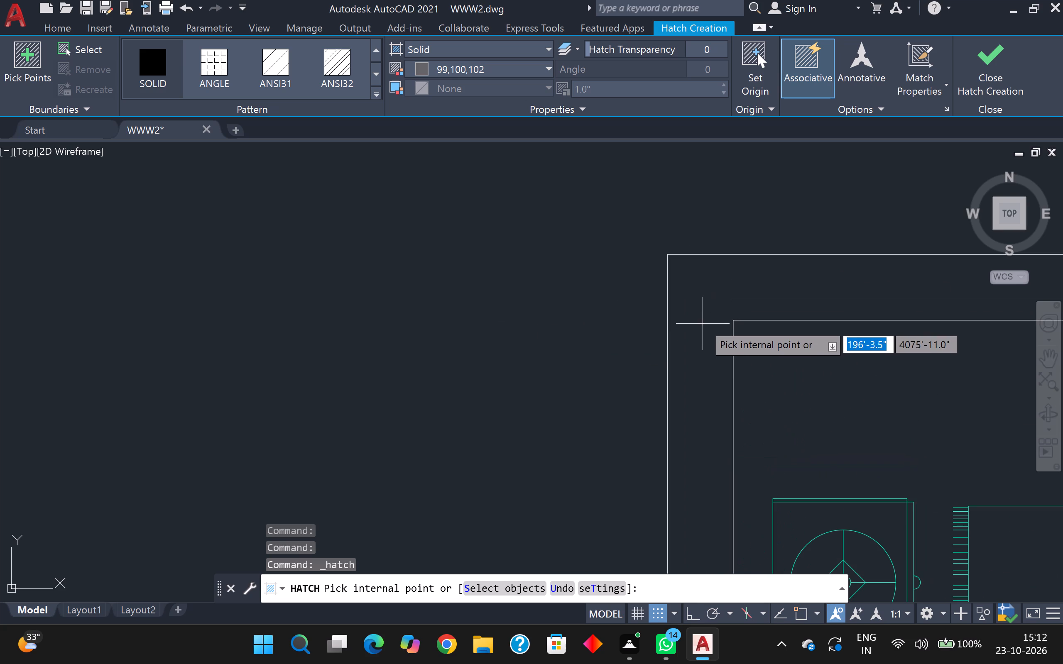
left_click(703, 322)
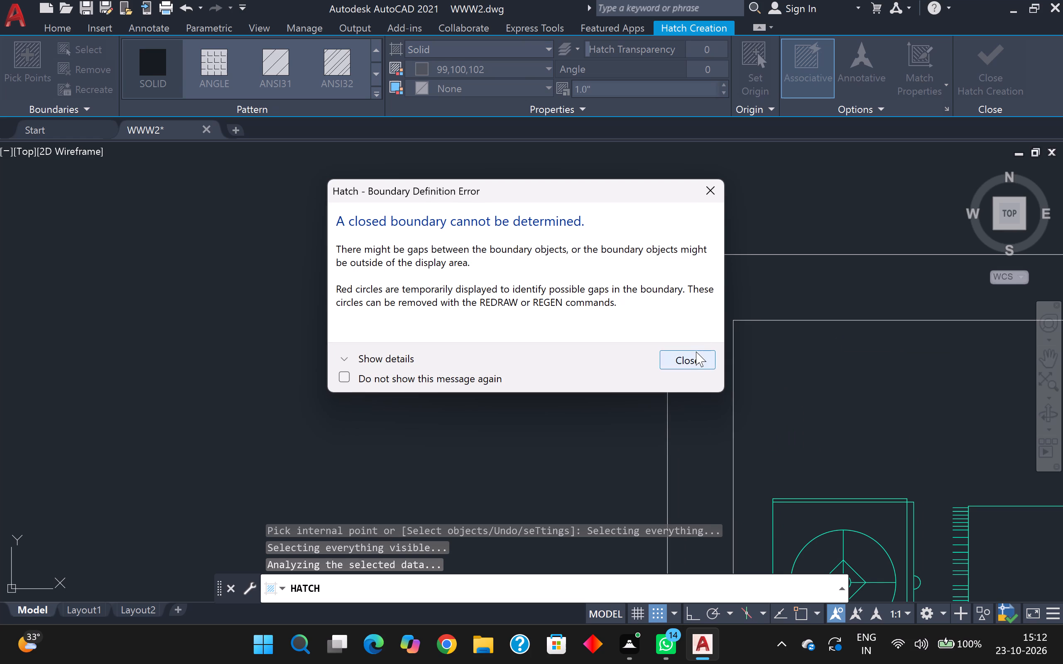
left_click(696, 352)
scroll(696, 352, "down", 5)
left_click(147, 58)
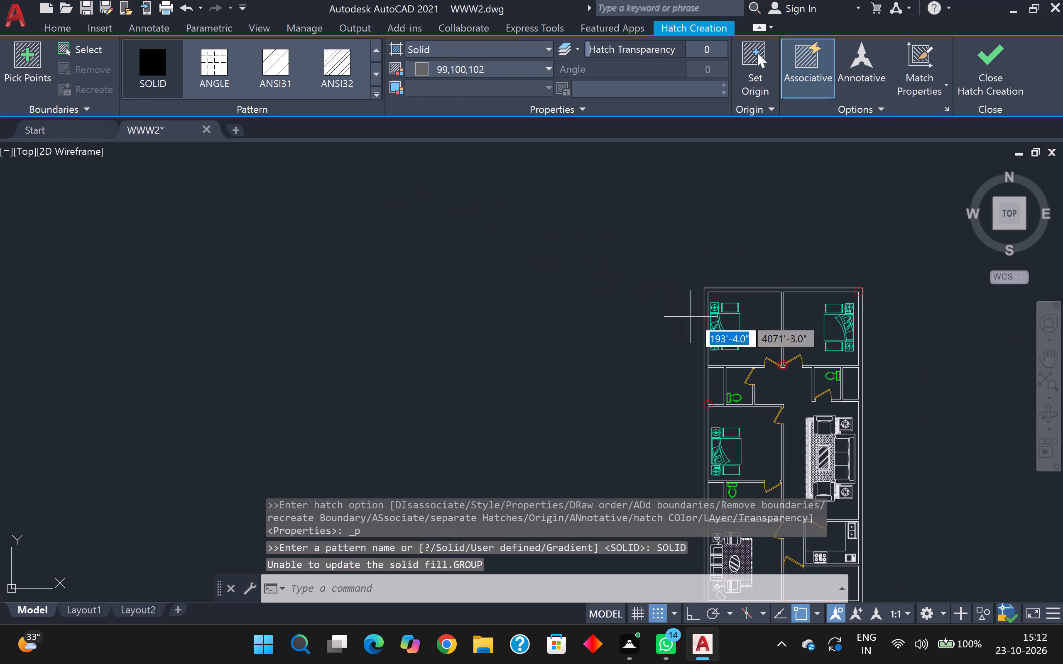
Examine the marked wall boundary gaps from the north bedrooms down to the south outer wall.
scroll(794, 343, "up", 3)
scroll(740, 368, "up", 2)
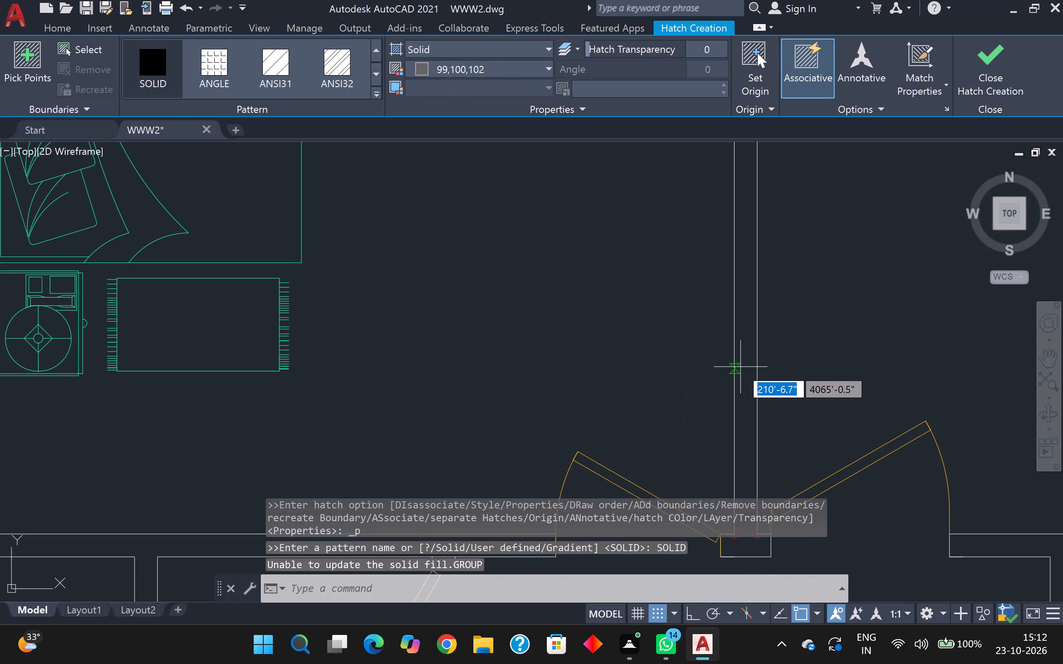
scroll(740, 365, "down", 8)
scroll(741, 356, "up", 3)
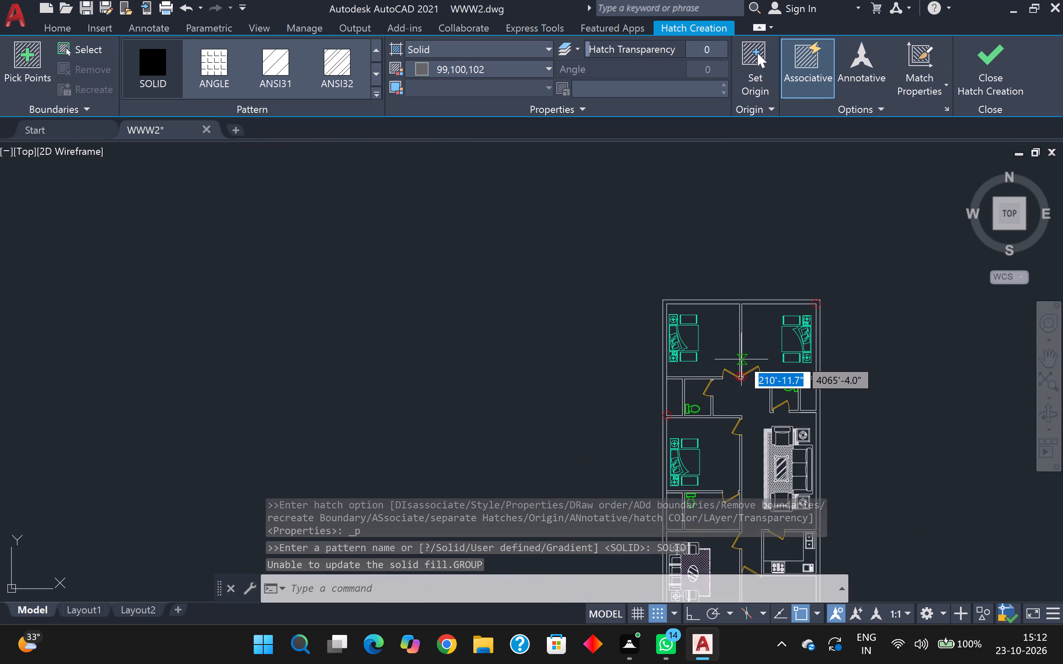
scroll(740, 351, "up", 2)
scroll(734, 347, "down", 5)
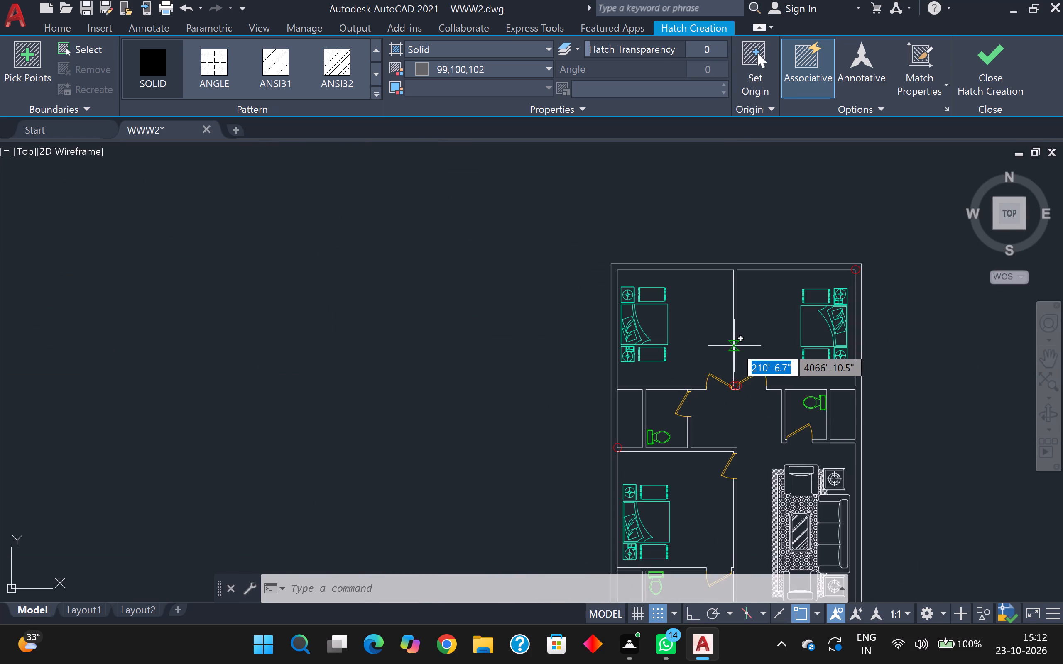
scroll(753, 386, "down", 3)
middle_click_drag(804, 451, 828, 339)
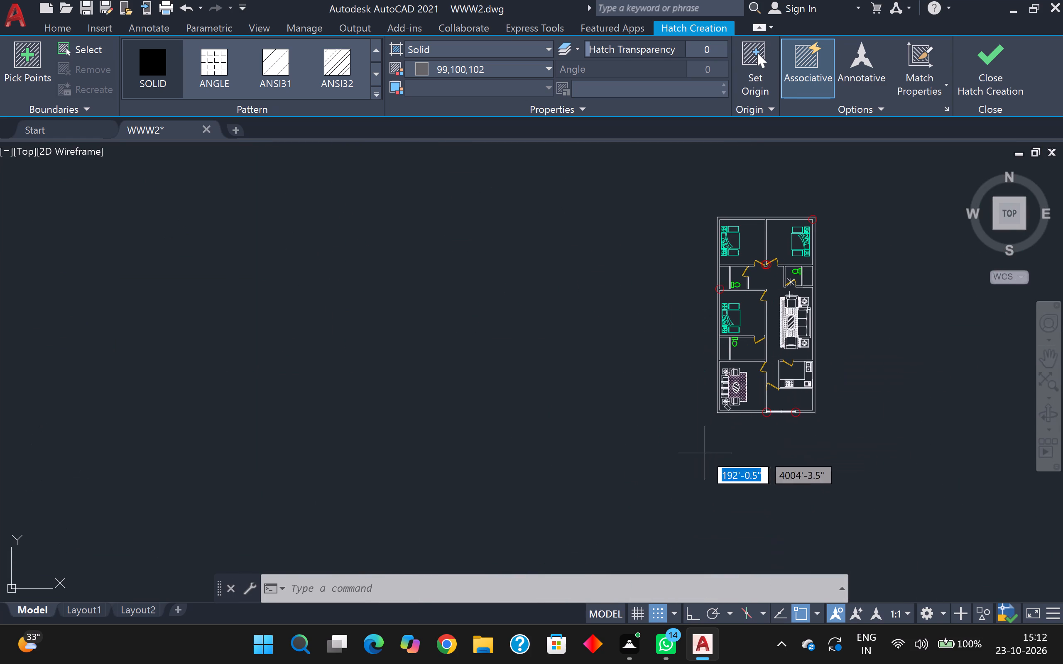
scroll(709, 422, "up", 3)
scroll(743, 366, "up", 1)
scroll(743, 366, "down", 2)
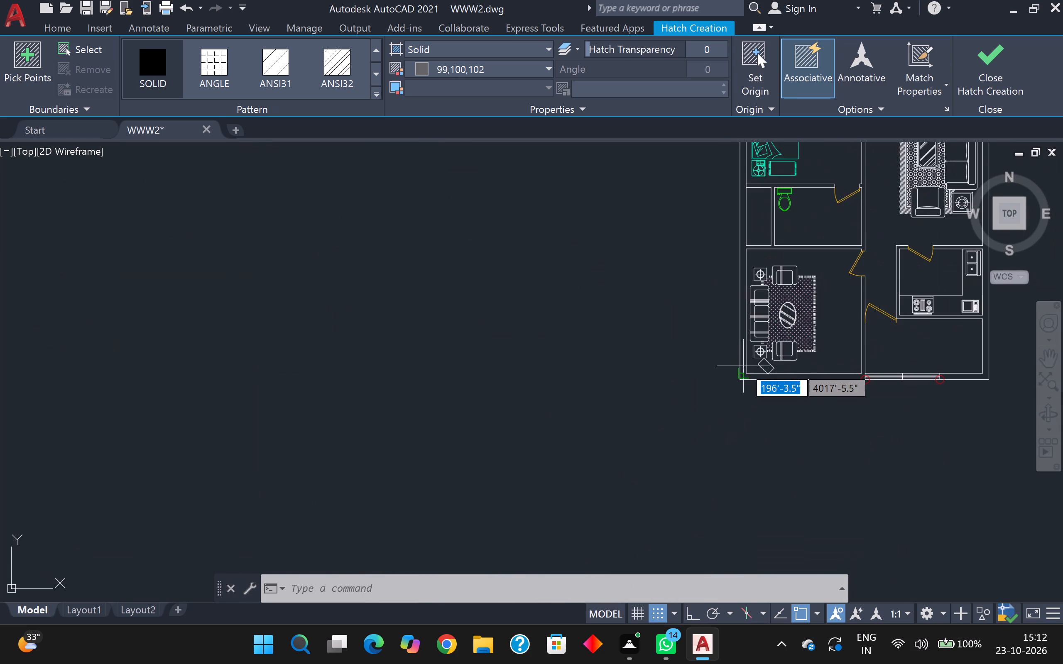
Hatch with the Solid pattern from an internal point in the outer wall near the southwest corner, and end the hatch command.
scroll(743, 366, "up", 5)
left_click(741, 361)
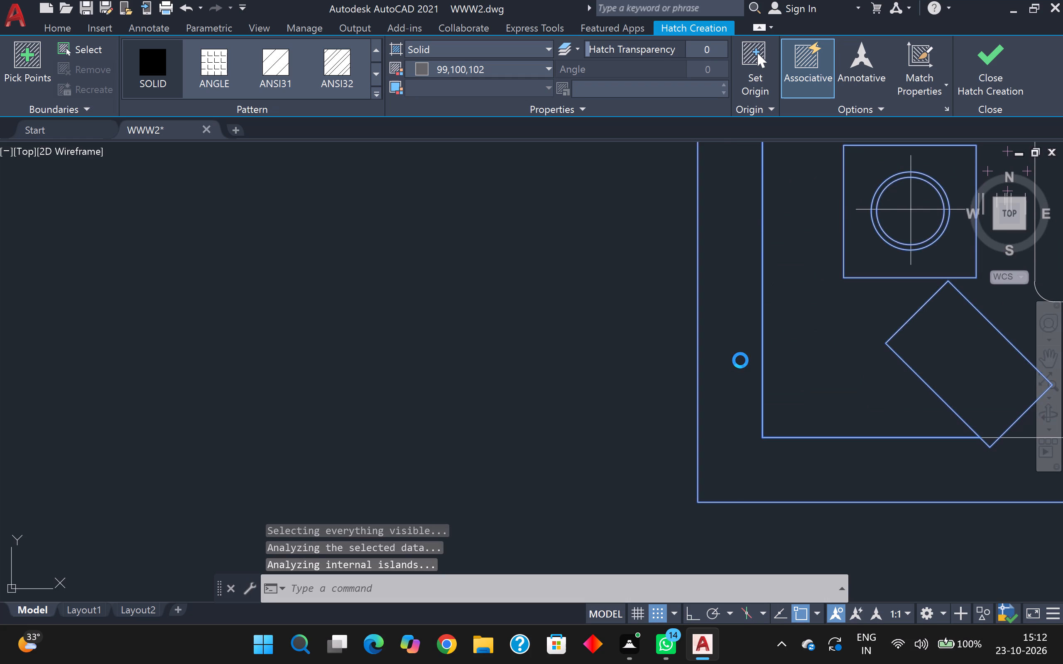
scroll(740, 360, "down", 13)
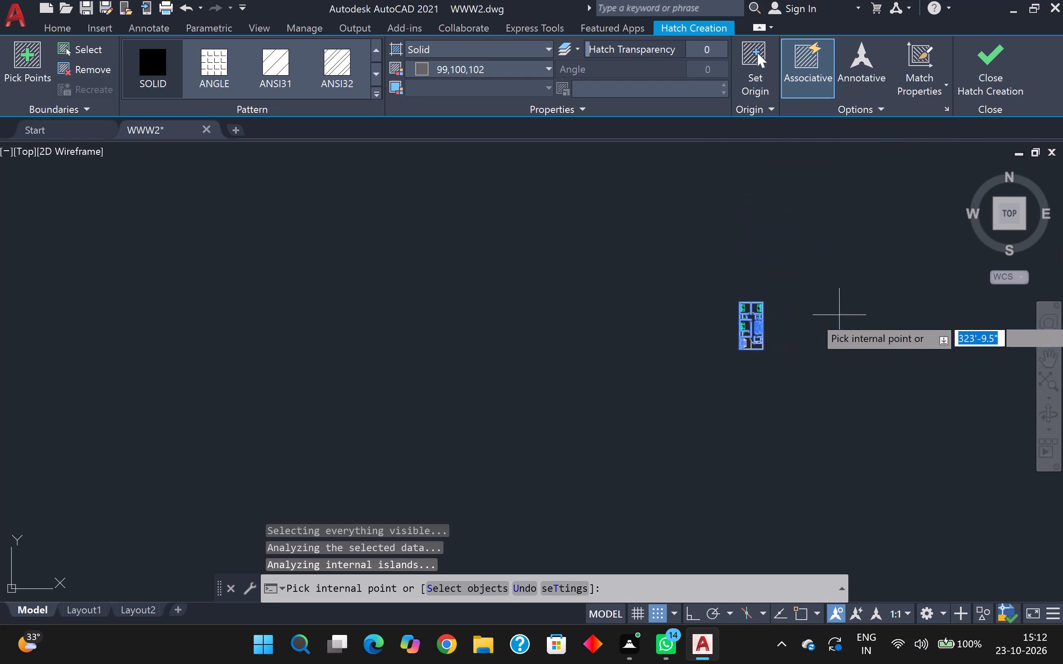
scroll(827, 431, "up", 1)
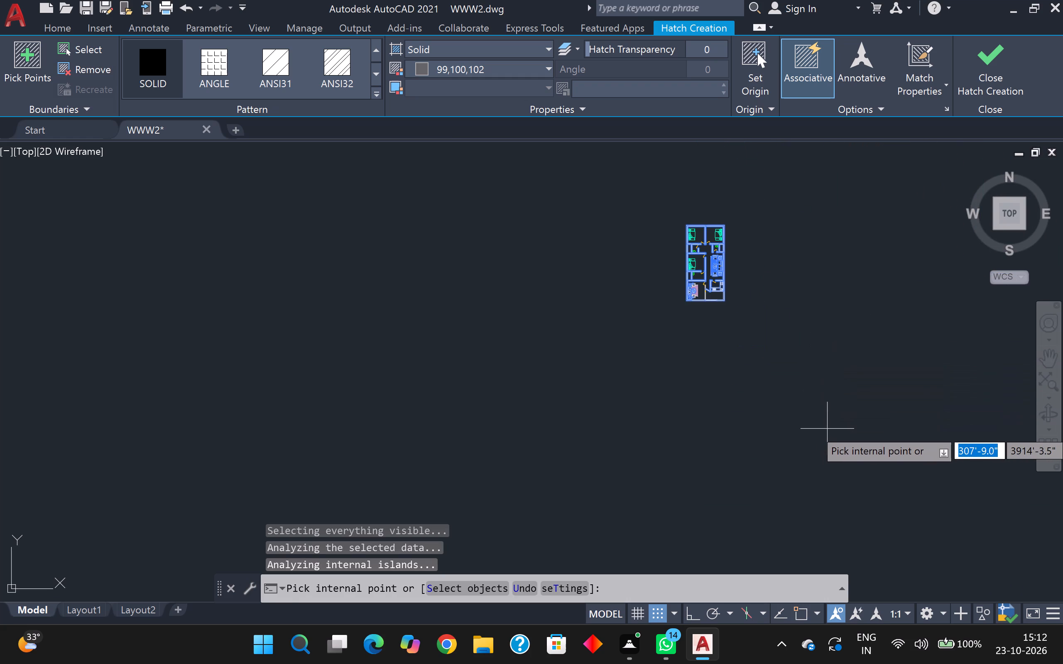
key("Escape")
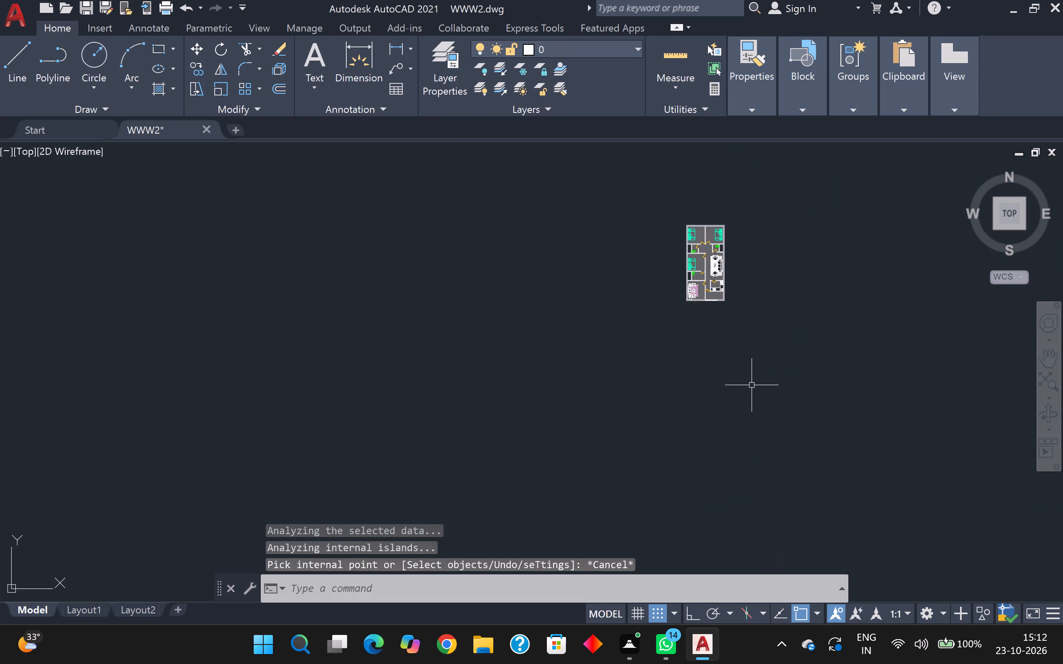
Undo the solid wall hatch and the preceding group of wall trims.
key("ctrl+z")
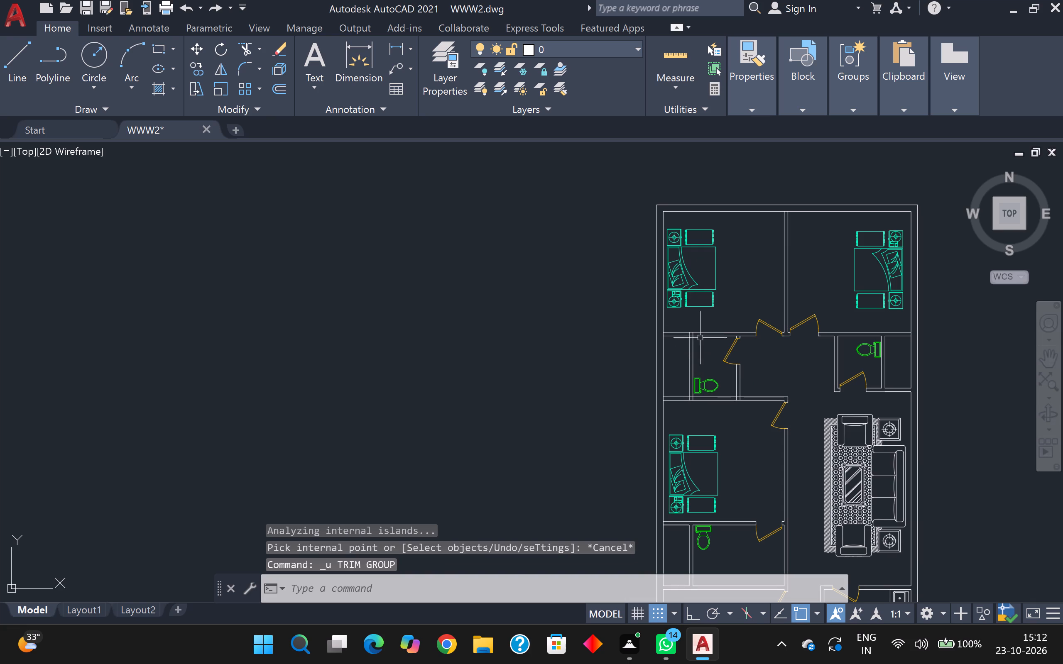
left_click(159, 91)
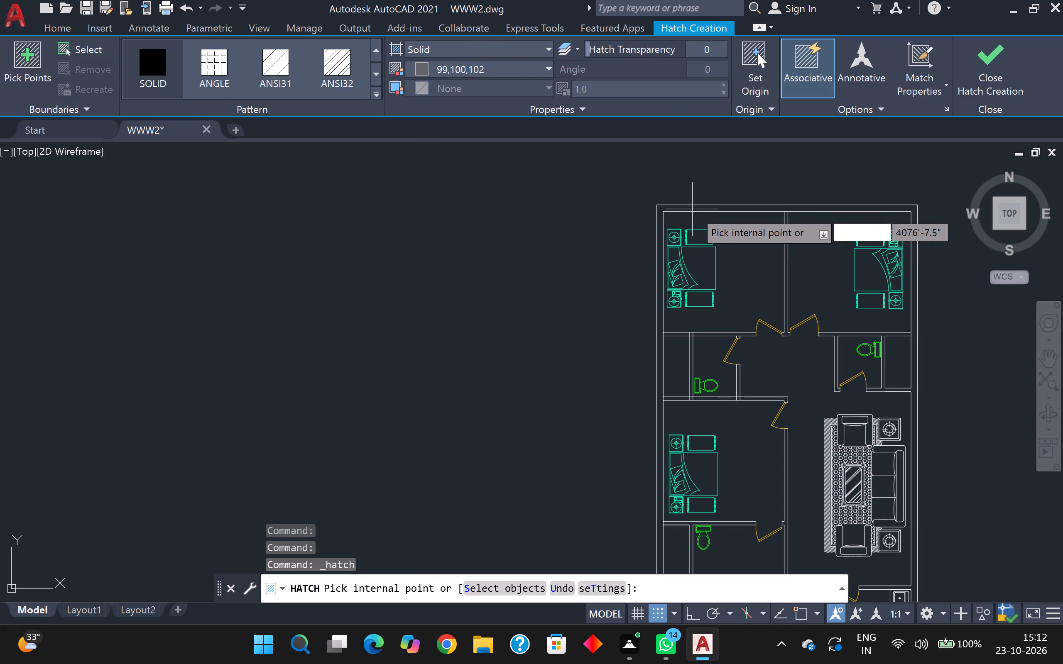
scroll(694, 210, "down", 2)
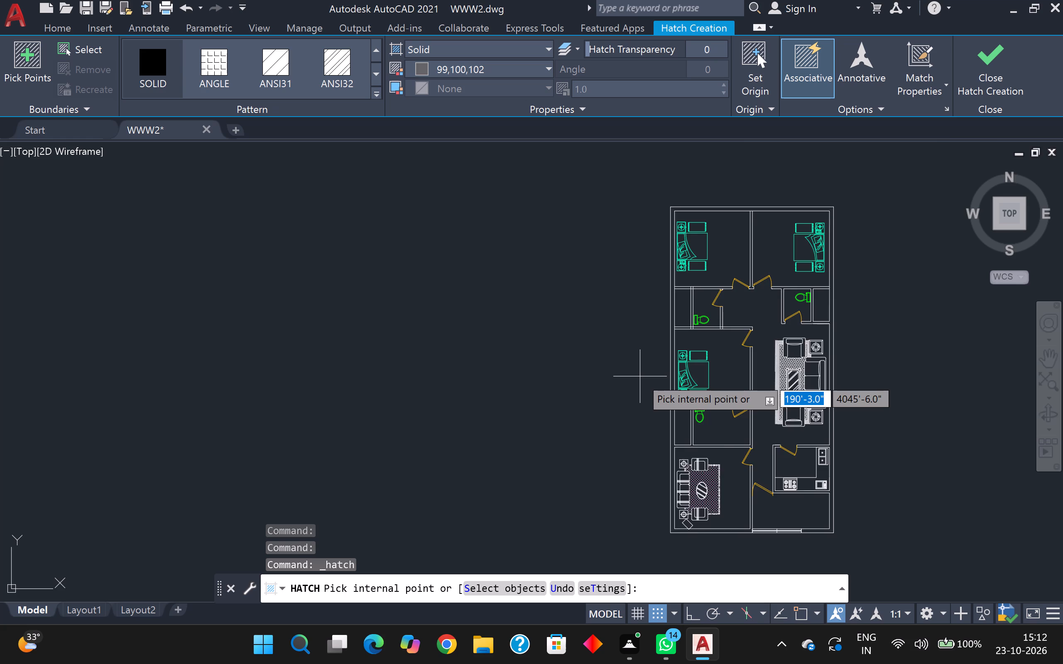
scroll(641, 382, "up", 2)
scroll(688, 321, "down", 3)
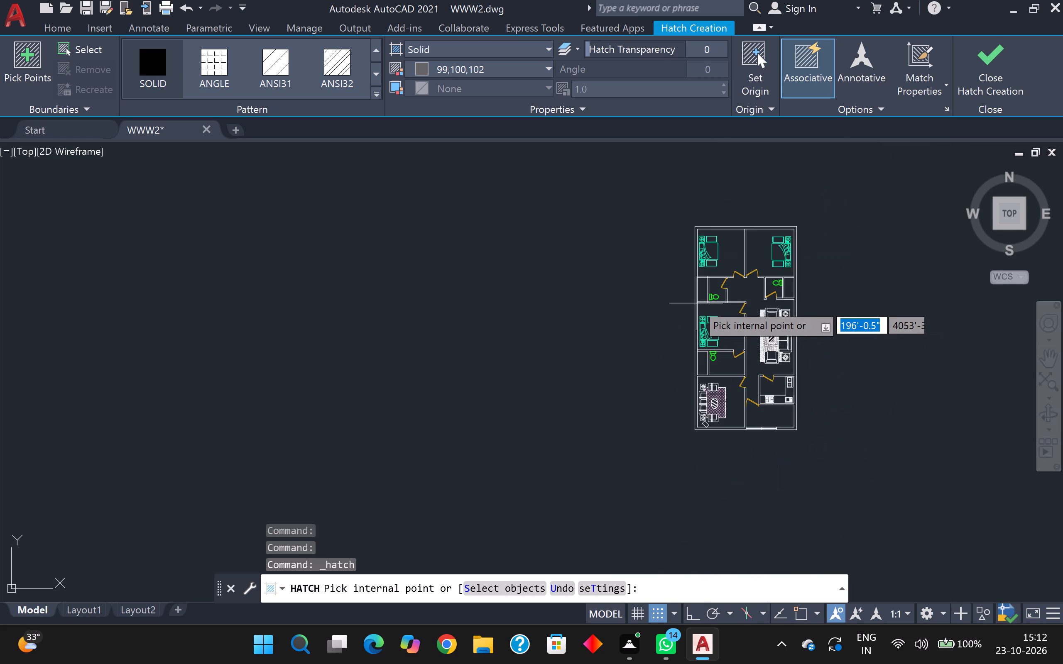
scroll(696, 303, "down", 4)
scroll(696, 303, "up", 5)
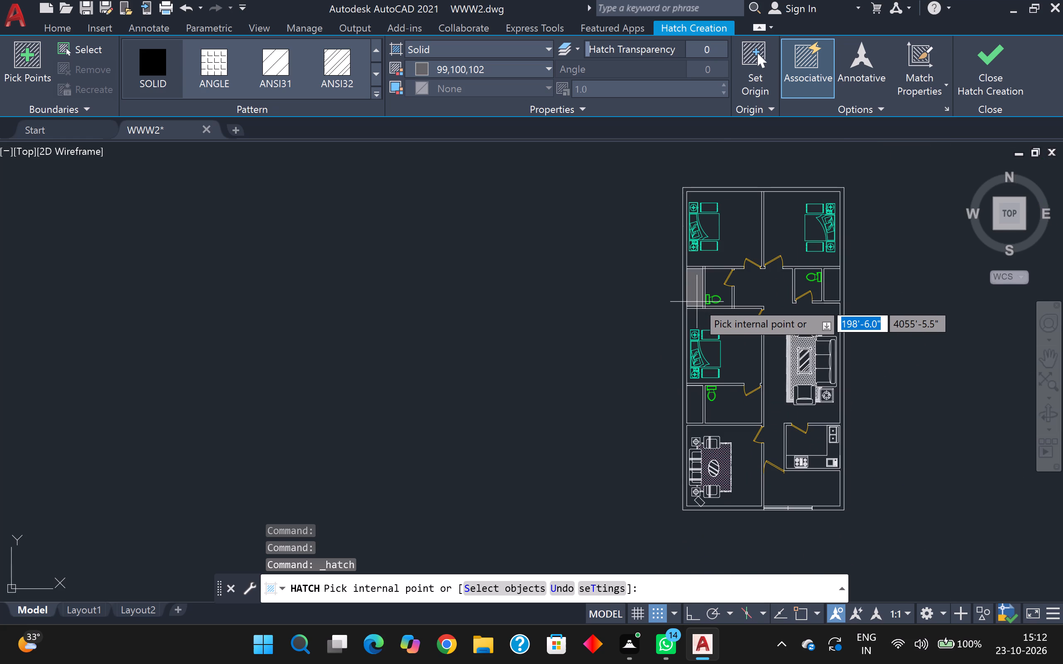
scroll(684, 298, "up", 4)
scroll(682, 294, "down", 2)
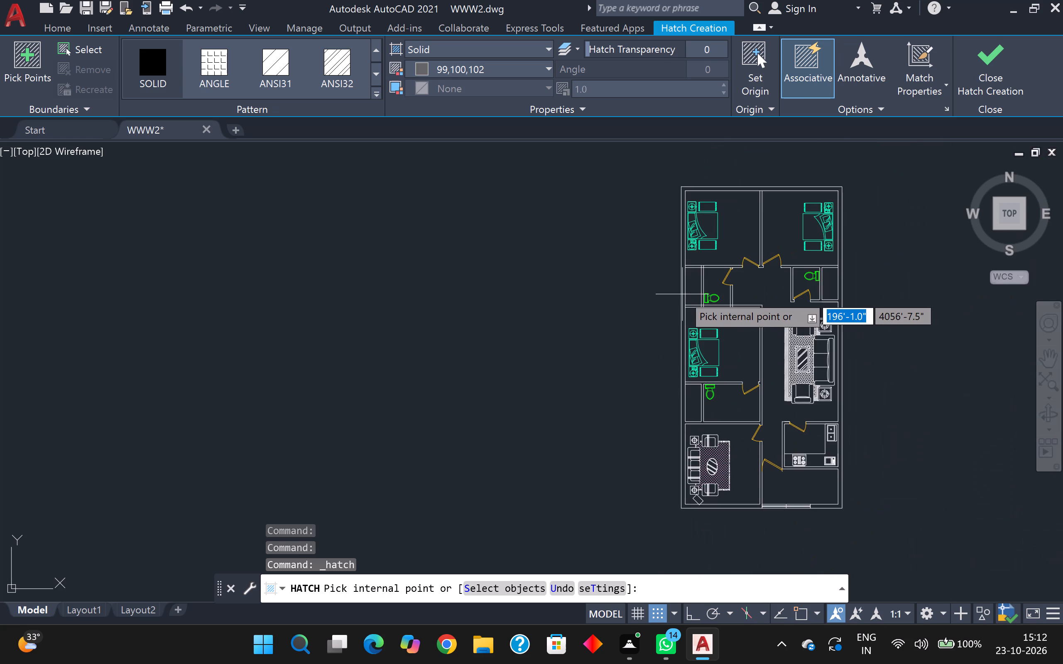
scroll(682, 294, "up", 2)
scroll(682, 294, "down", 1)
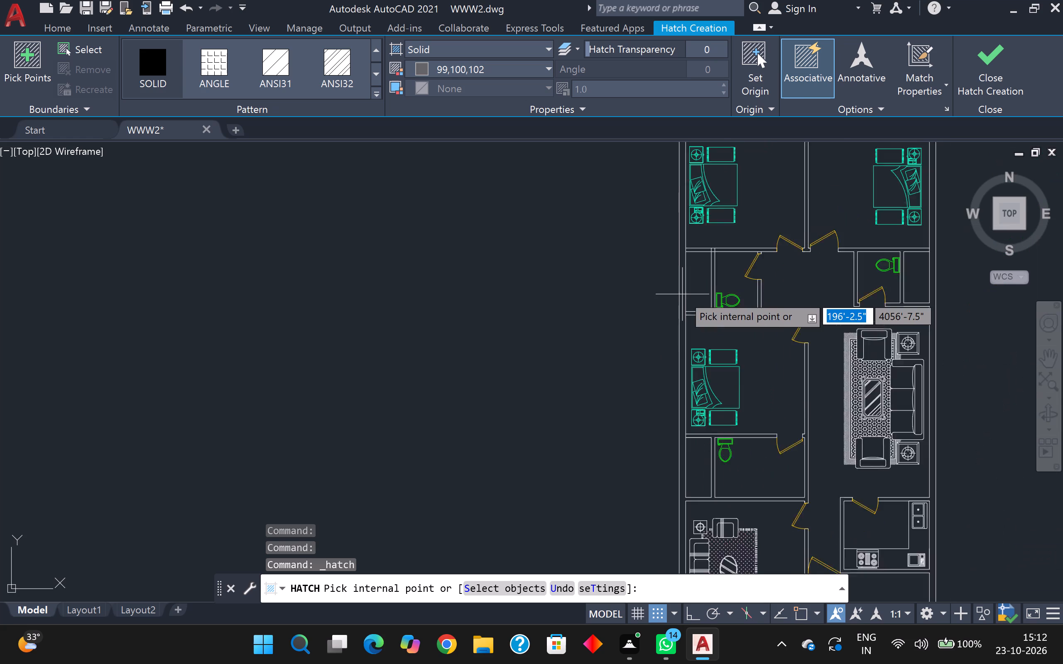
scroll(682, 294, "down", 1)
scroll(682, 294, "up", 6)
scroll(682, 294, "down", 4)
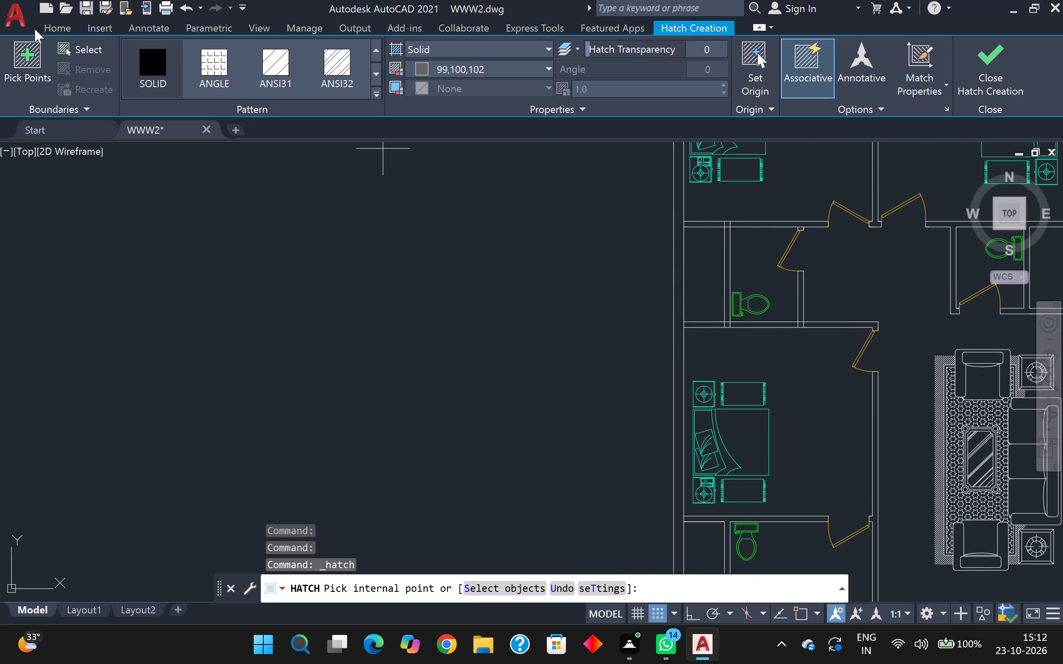
Trim away the wall lines crossing the junction of the northwest toilet's west partition with its south wall.
left_click_drag(55, 17, 58, 22)
left_click(59, 22)
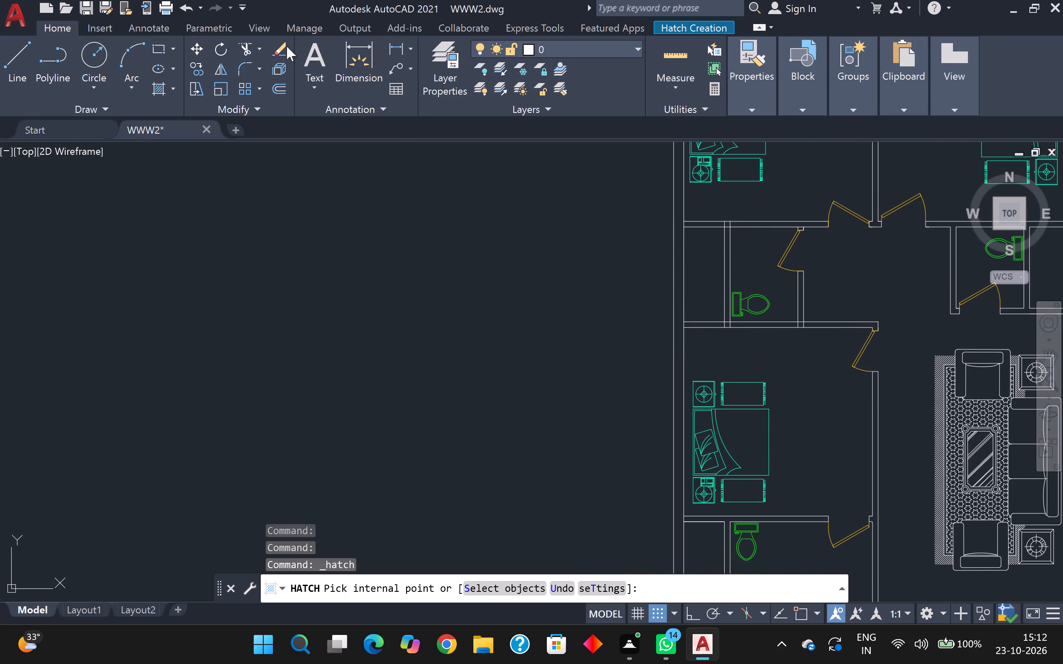
left_click(244, 51)
scroll(689, 181, "up", 2)
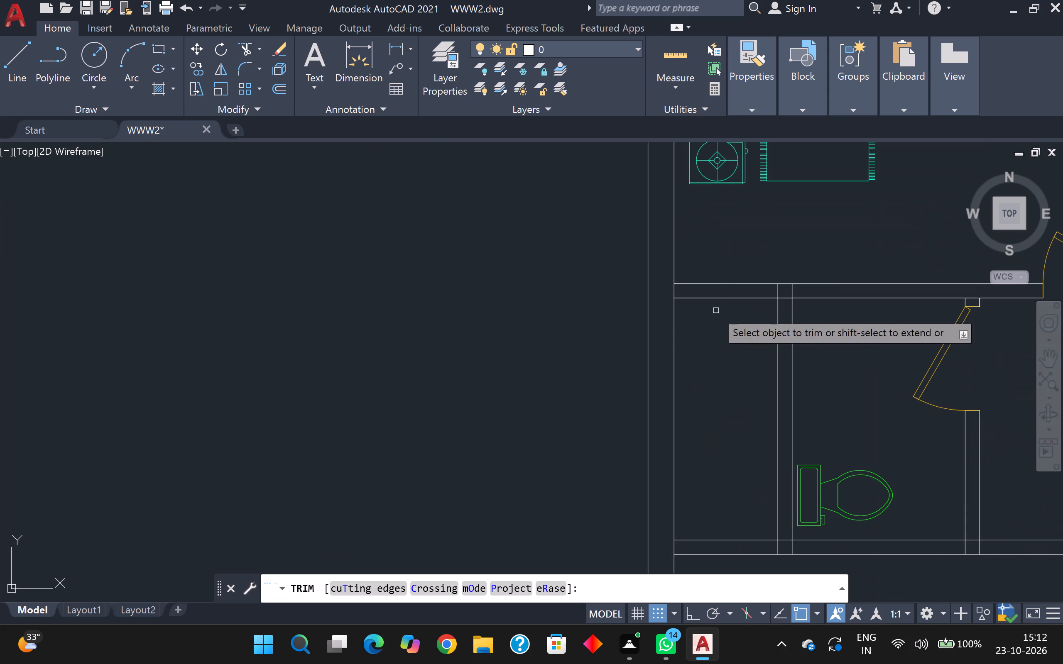
scroll(698, 305, "up", 2)
scroll(698, 305, "down", 3)
scroll(752, 406, "down", 1)
middle_click_drag(764, 448, 729, 405)
scroll(717, 374, "up", 3)
left_click(711, 448)
left_click(699, 449)
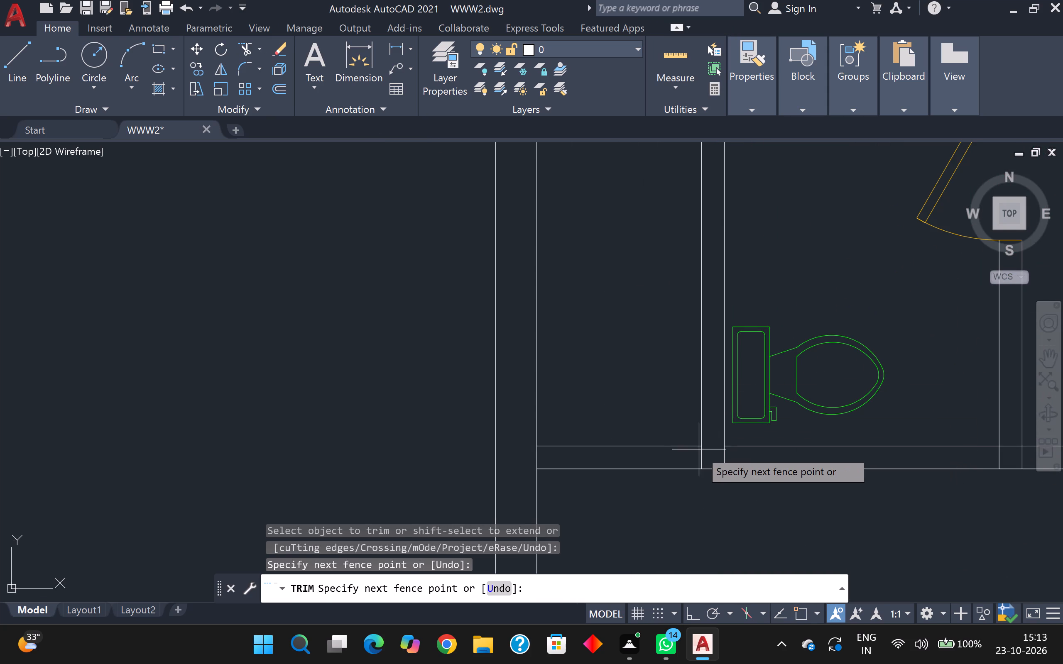
Trim open the junction where the northwest toilet's east wall meets its south wall.
scroll(882, 453, "down", 1)
middle_click_drag(881, 452, 683, 413)
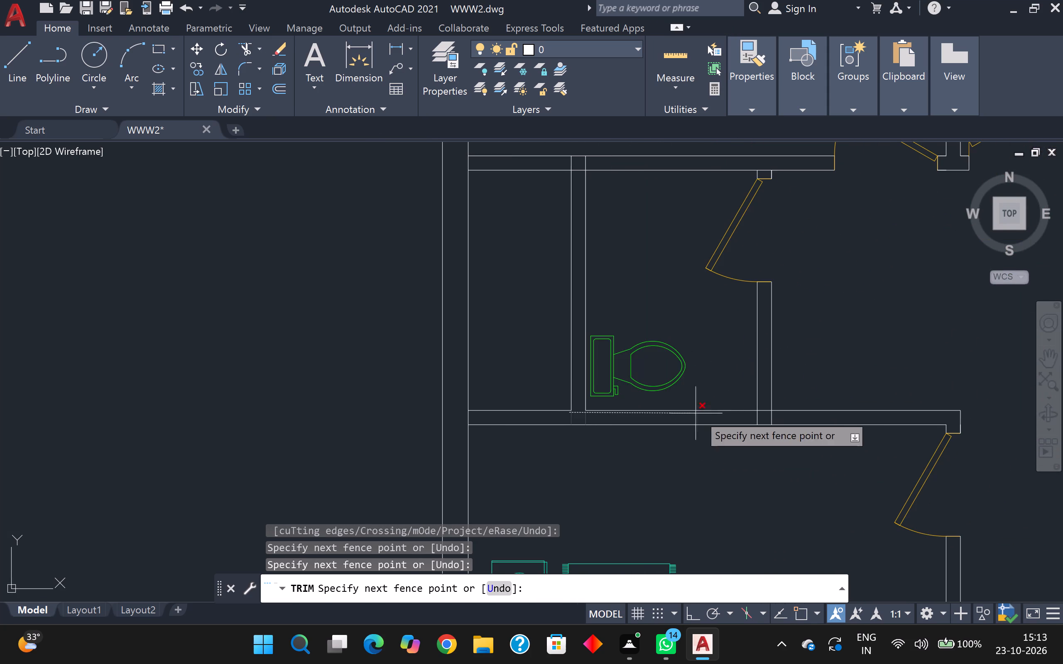
scroll(737, 419, "up", 3)
left_click(823, 411)
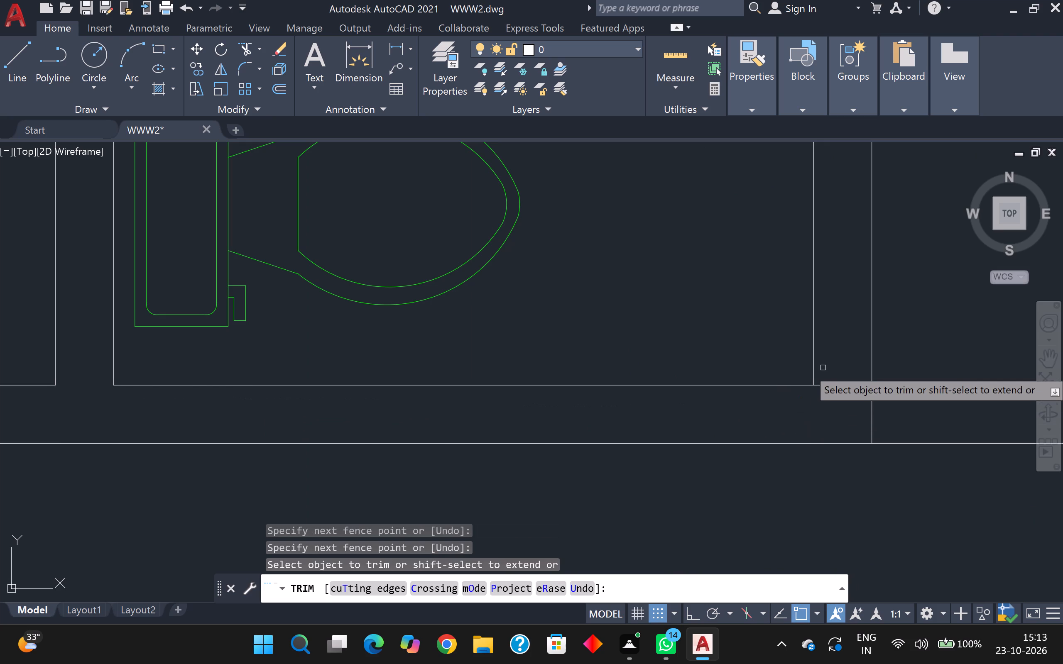
left_click(823, 368)
left_click(828, 403)
left_click(841, 398)
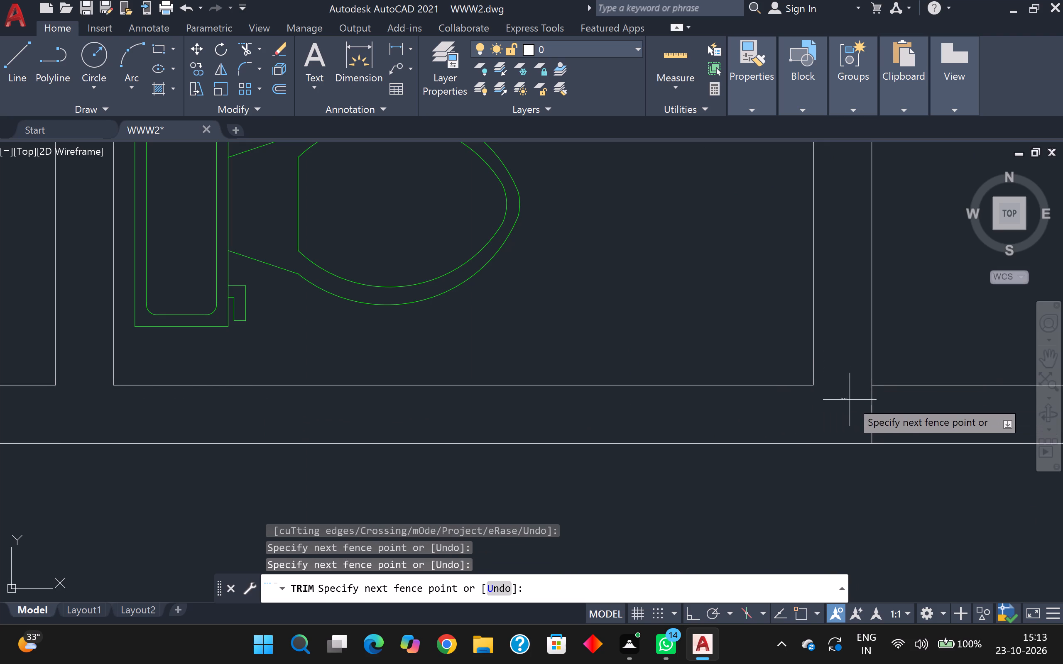
left_click(874, 408)
Trim open the junction where the northwest toilet's west partition meets the north bedroom's south wall.
scroll(867, 401, "down", 3)
scroll(745, 291, "down", 3)
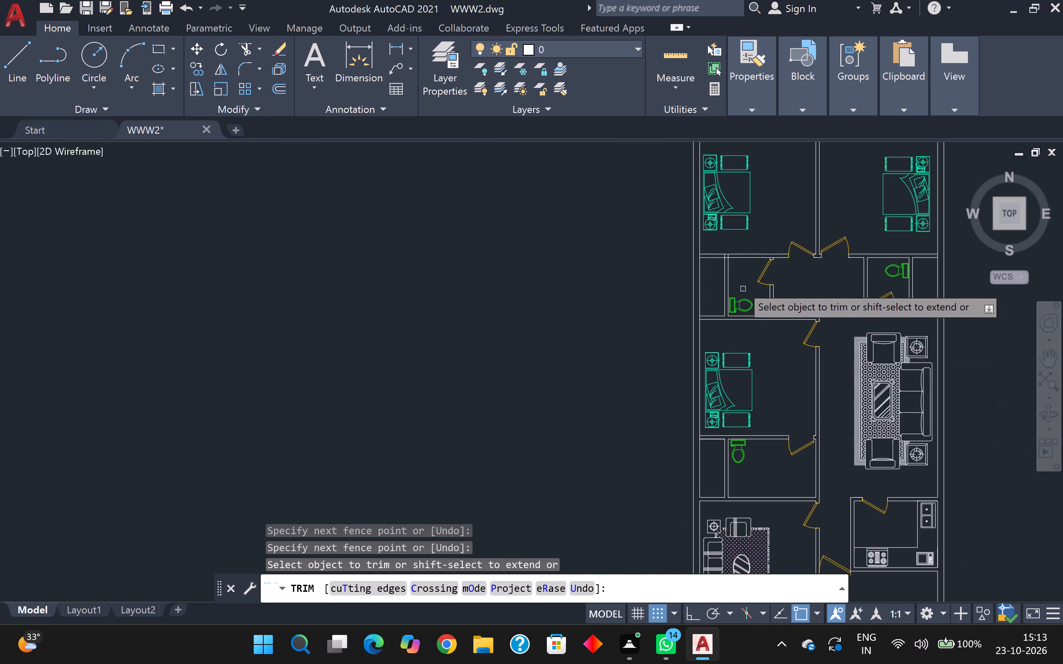
scroll(727, 242, "up", 3)
scroll(734, 288, "up", 3)
left_click(660, 335)
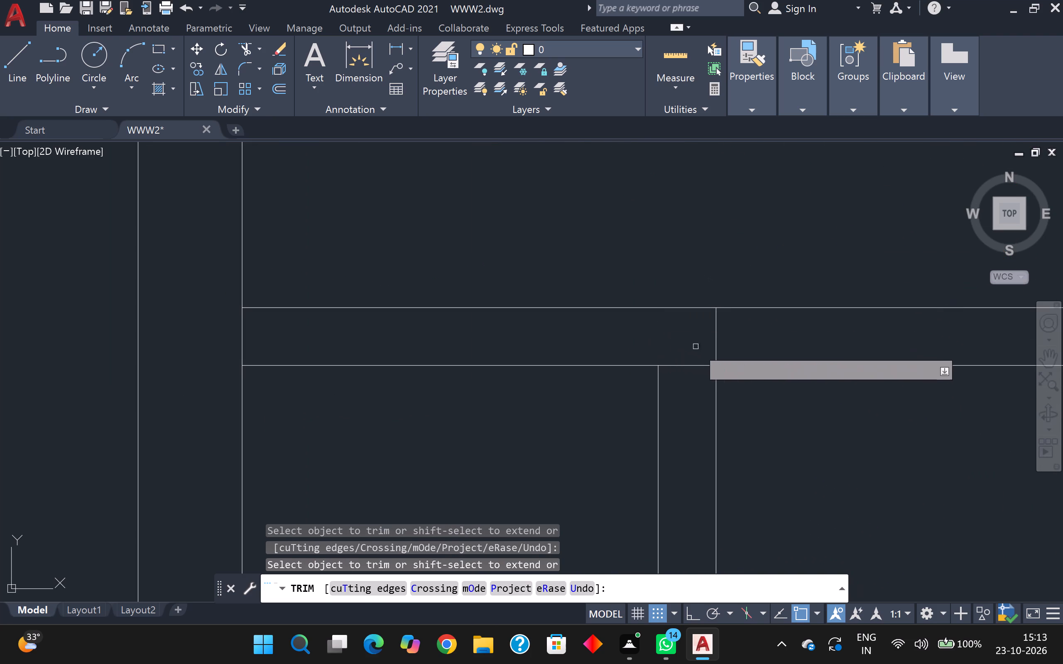
left_click(694, 369)
left_click(700, 348)
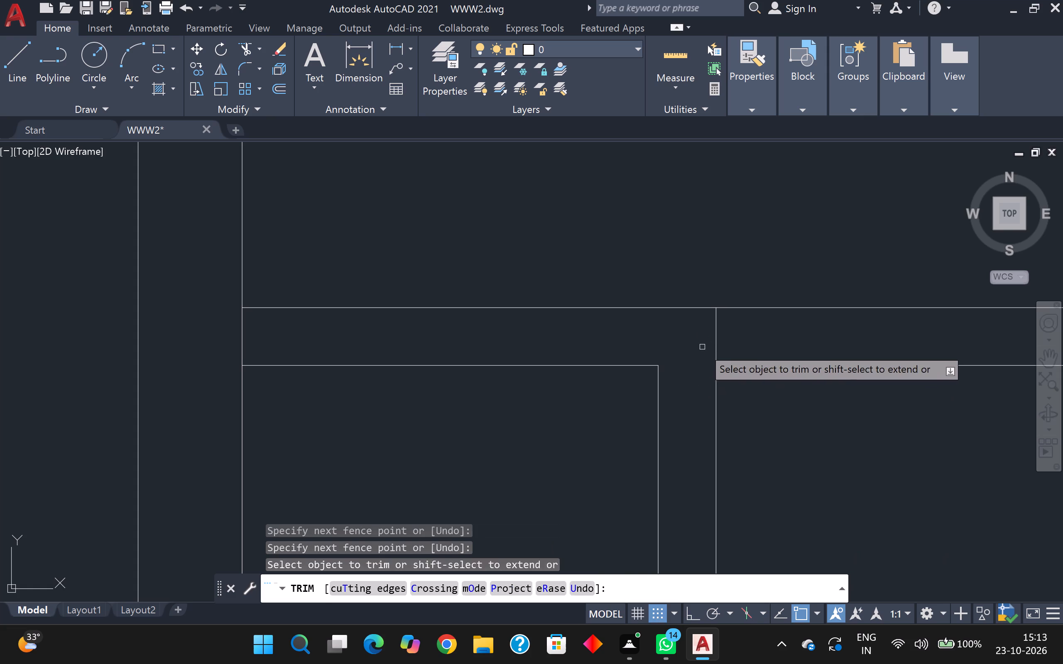
left_click(703, 347)
left_click(734, 340)
Trim the wall line at the outer west wall beside the southern toilet block.
scroll(734, 340, "down", 2)
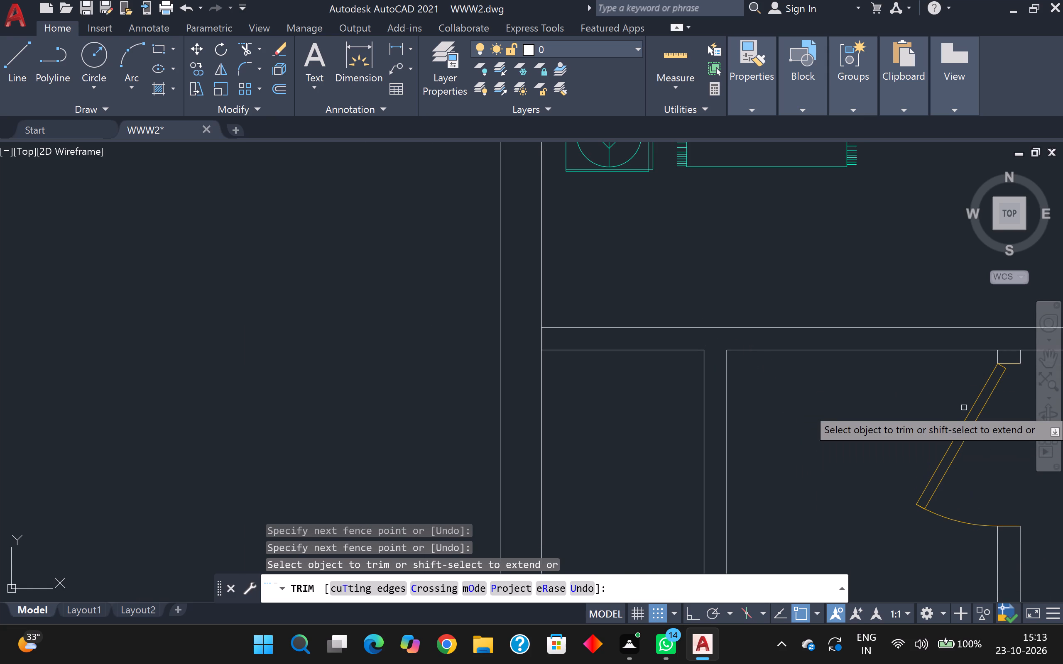
scroll(959, 404, "down", 4)
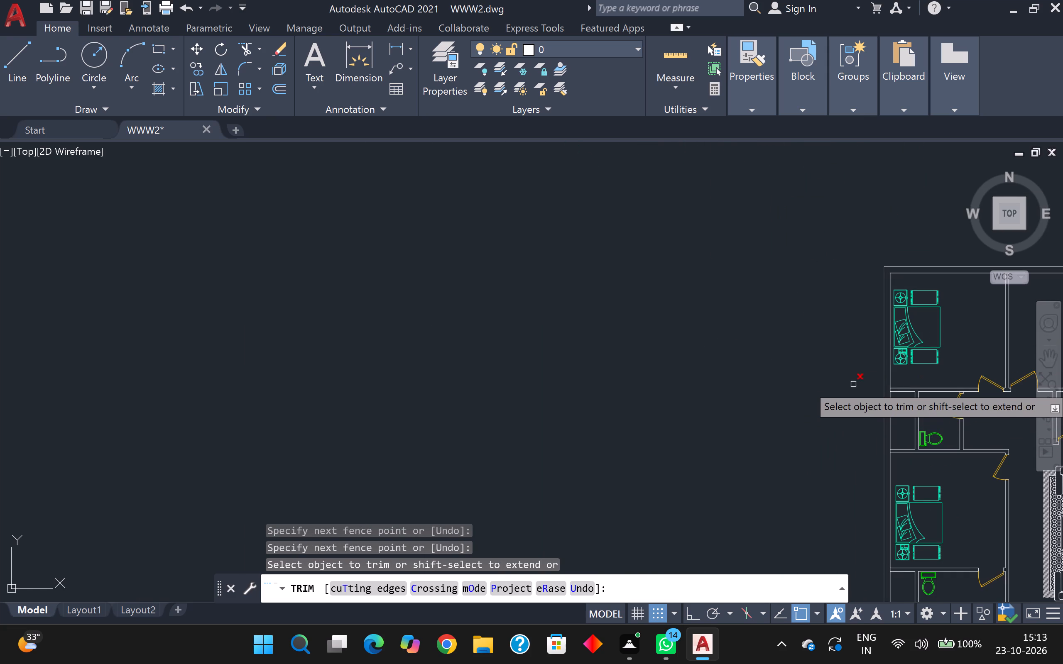
middle_click_drag(843, 384, 554, 258)
scroll(600, 490, "up", 3)
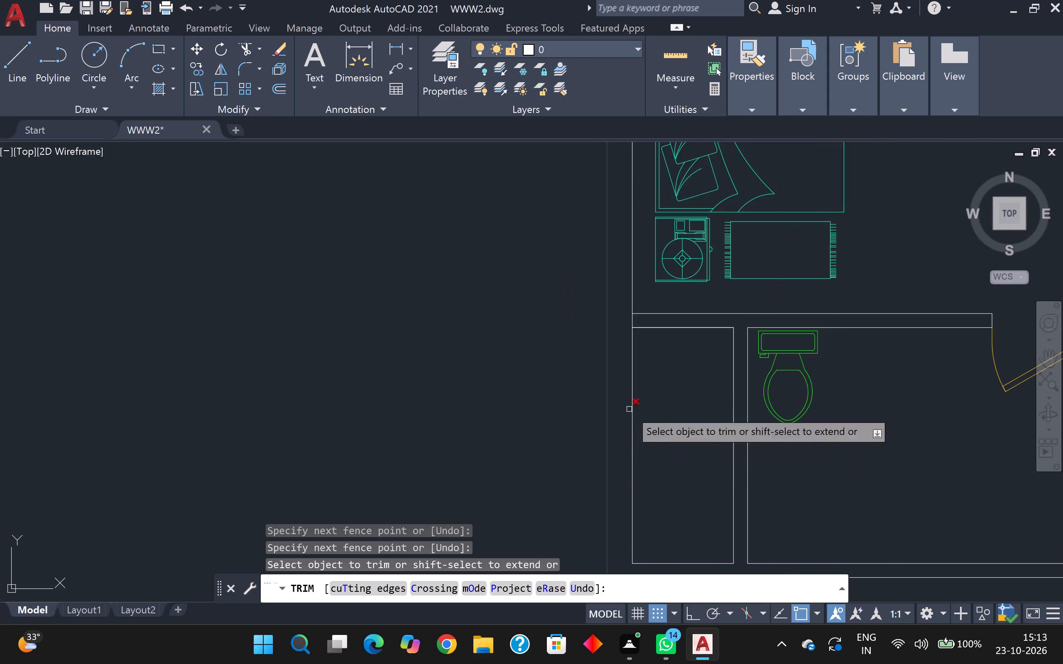
scroll(624, 307, "up", 3)
left_click(656, 367)
scroll(669, 367, "down", 6)
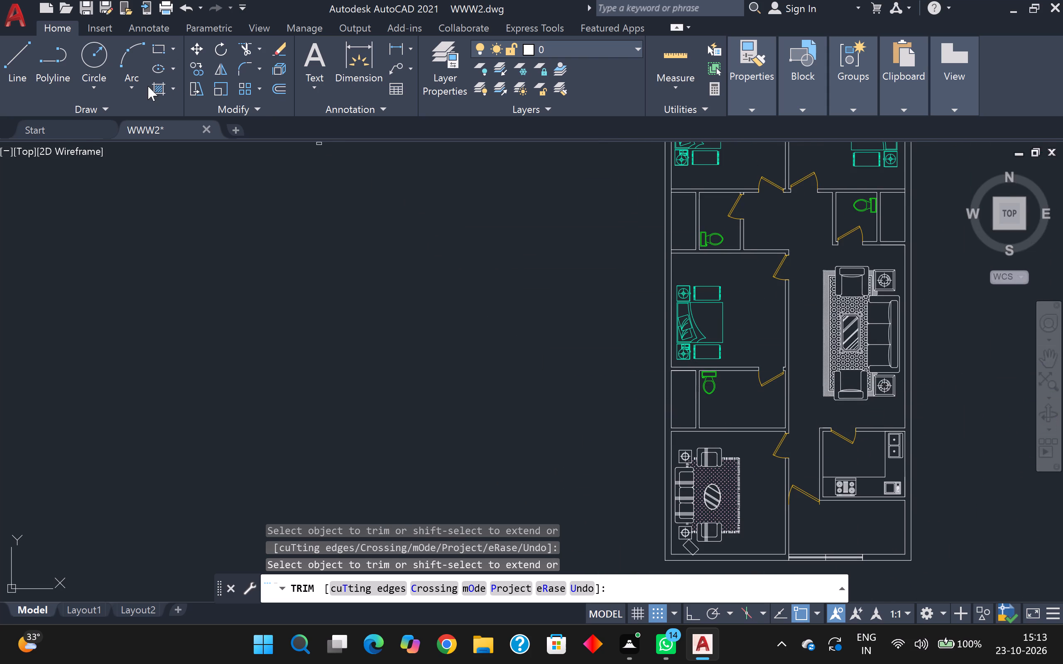
Hatch the walls with the Solid pattern in colour 99,100,102 from inside the middle bedroom's east wall, and end the hatch command.
left_click(159, 96)
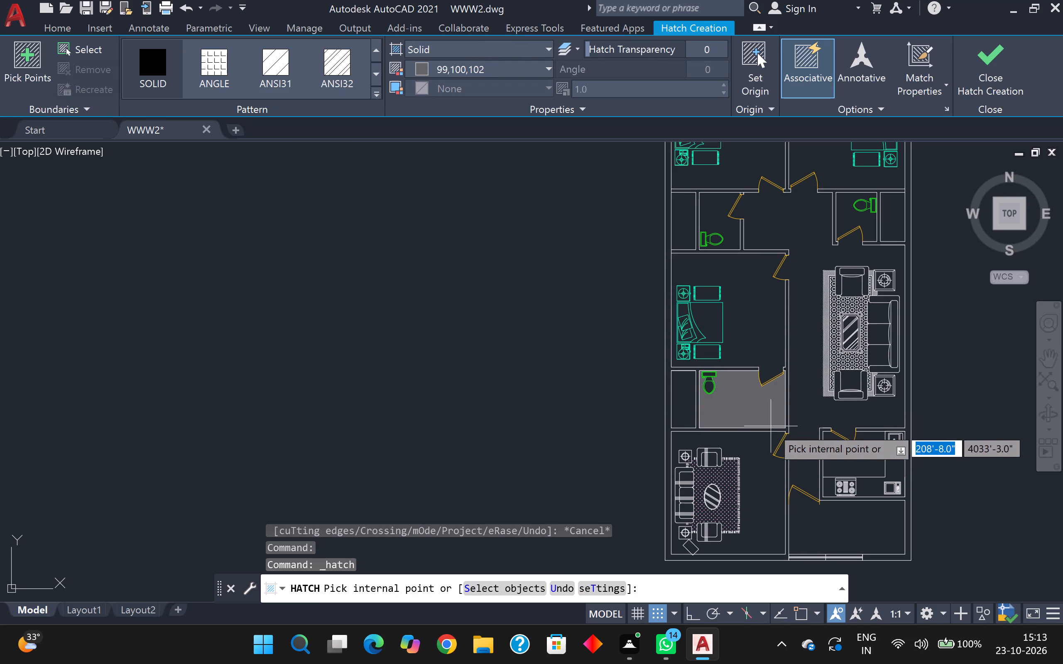
scroll(787, 438, "up", 4)
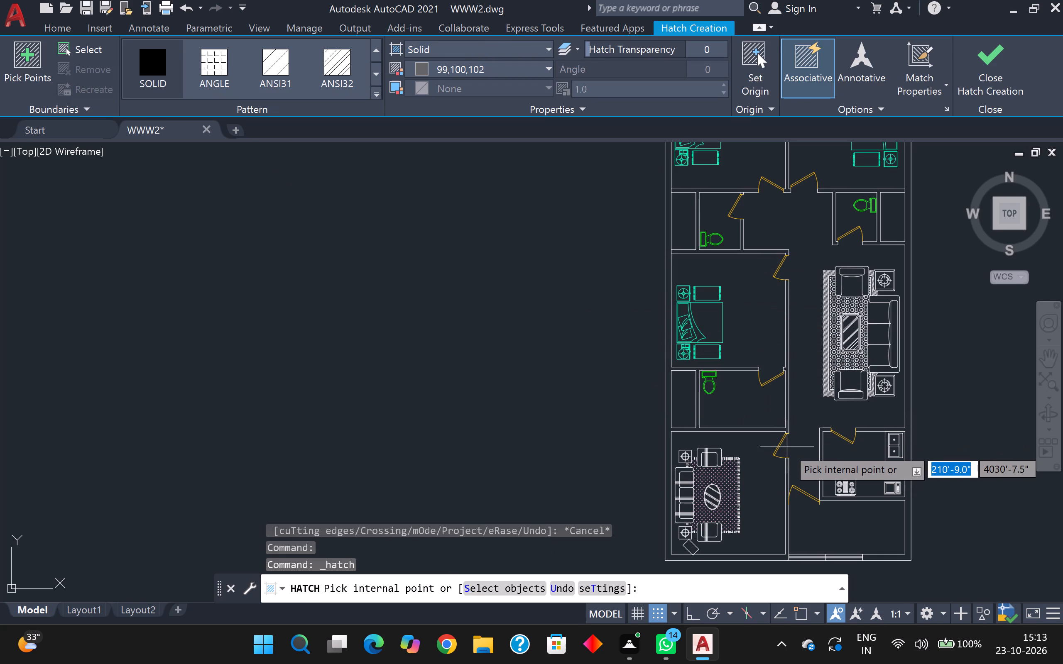
scroll(783, 358, "down", 4)
scroll(783, 358, "up", 3)
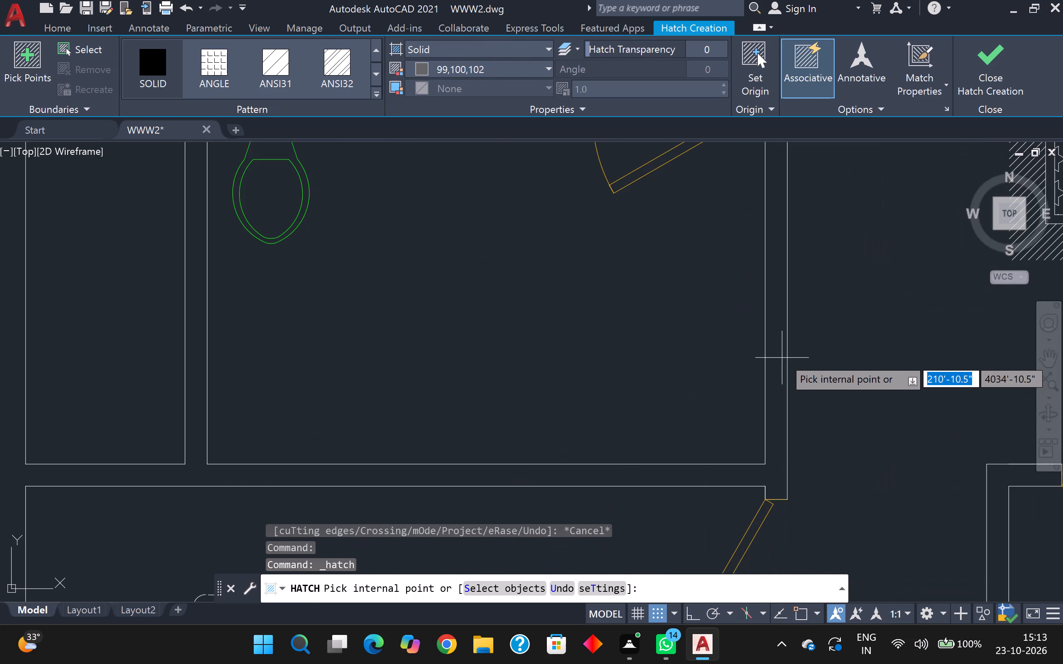
scroll(783, 357, "down", 5)
scroll(776, 325, "up", 2)
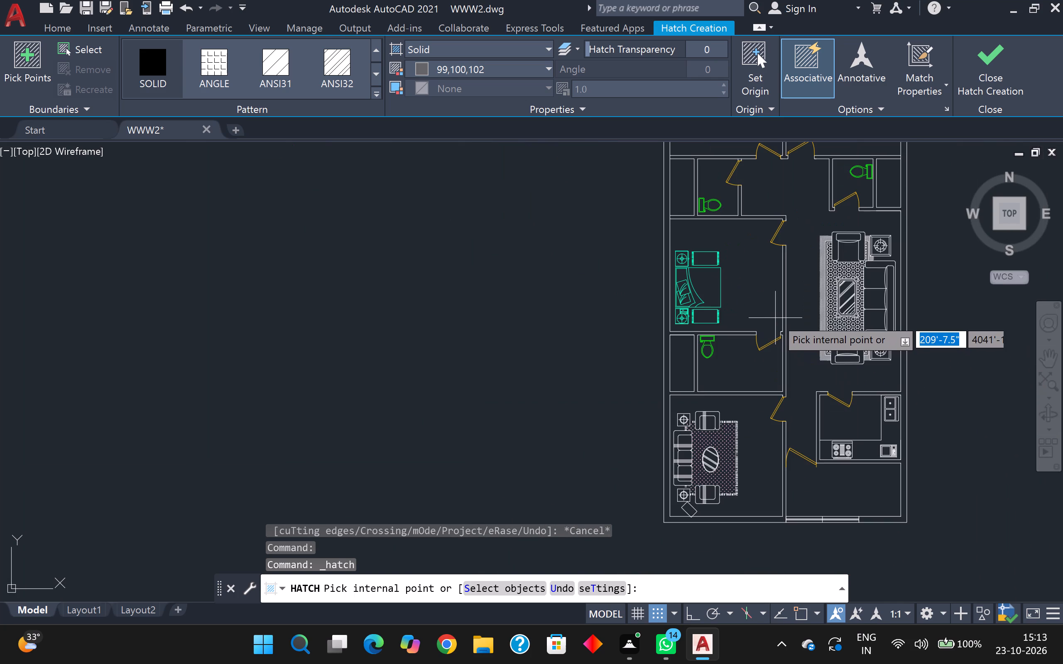
left_click(785, 318)
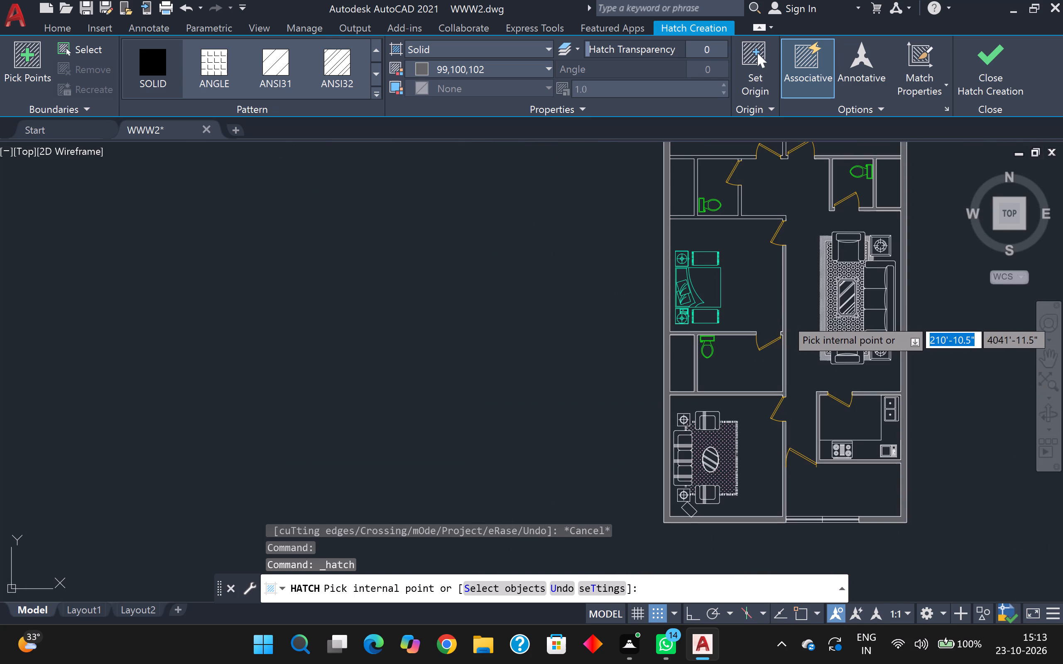
scroll(964, 352, "down", 1)
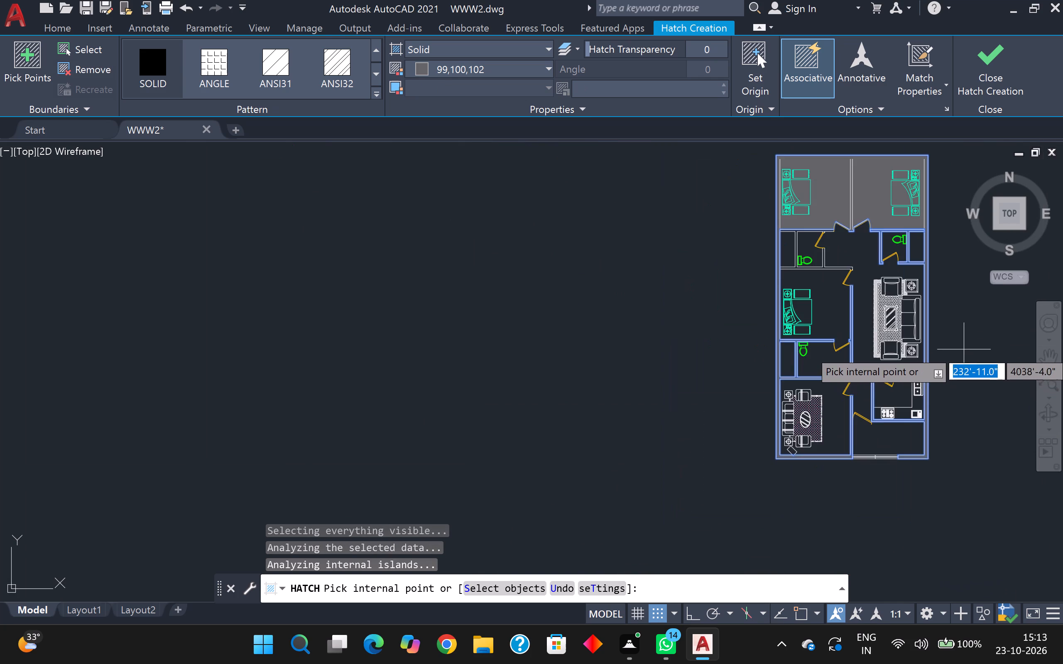
middle_click_drag(963, 349, 995, 547)
key("Escape")
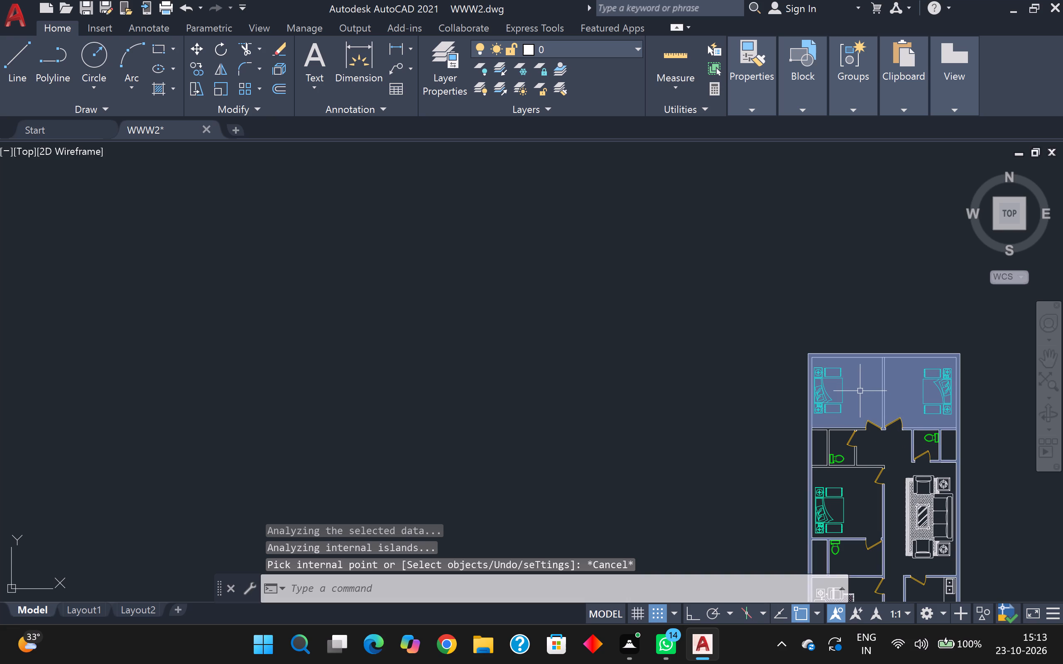
Place a multiline text box about 4'-7" wide and 4'-10" high beside the bed in the northwest bedroom.
scroll(859, 388, "down", 3)
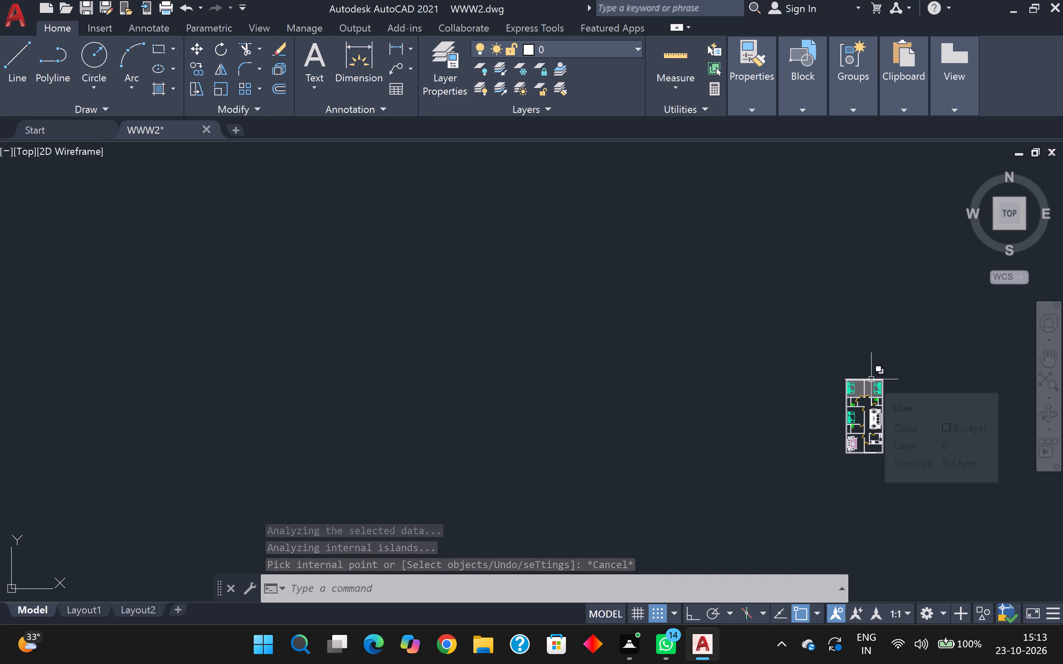
scroll(871, 379, "up", 2)
middle_click_drag(871, 378, 843, 293)
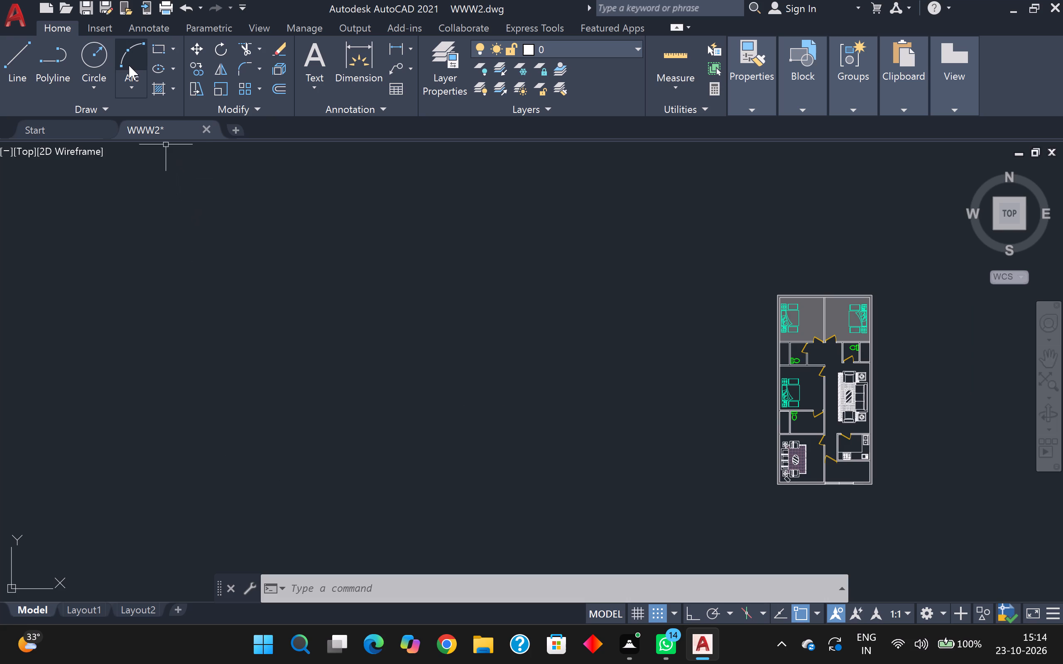
double_click(309, 47)
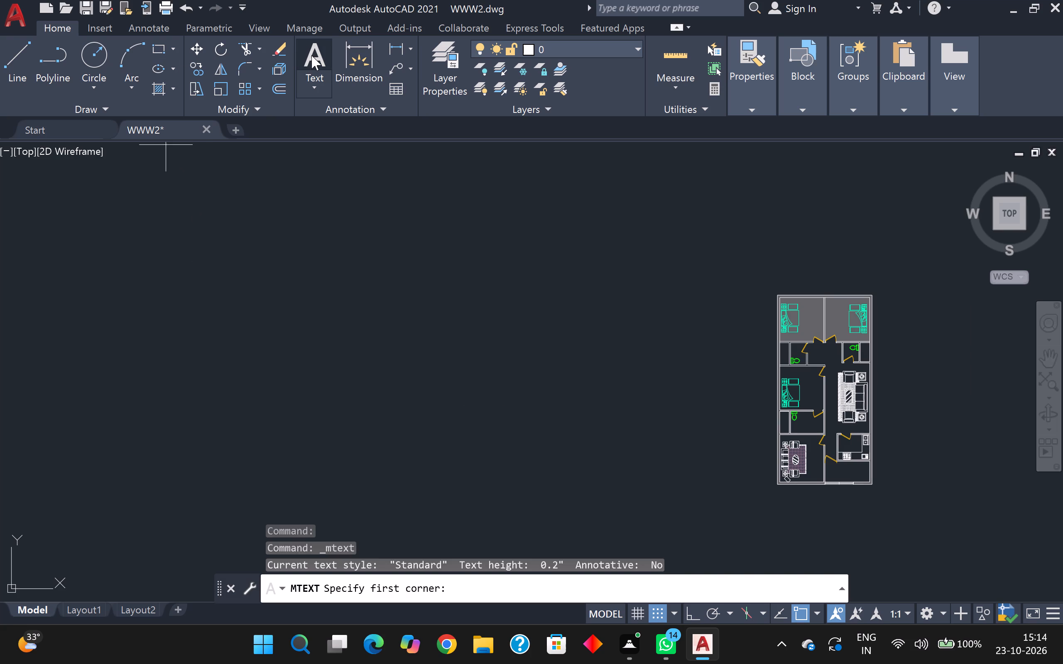
scroll(843, 302, "up", 1)
middle_click_drag(843, 300, 627, 194)
scroll(497, 245, "up", 1)
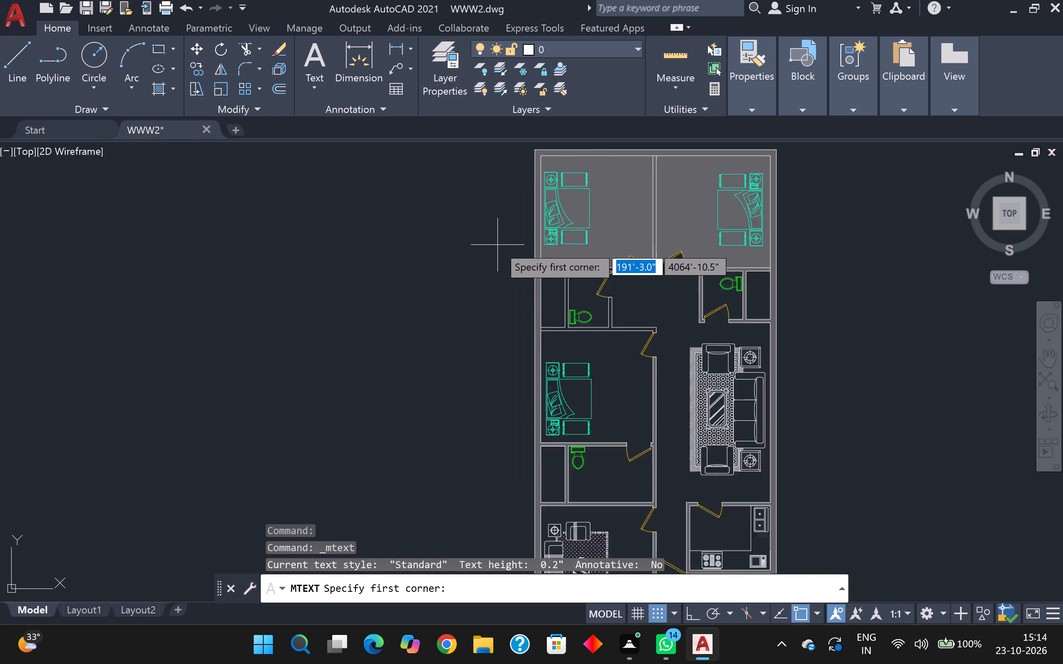
scroll(497, 245, "up", 1)
middle_click_drag(498, 215, 424, 259)
middle_click_drag(589, 197, 568, 240)
left_click(558, 223)
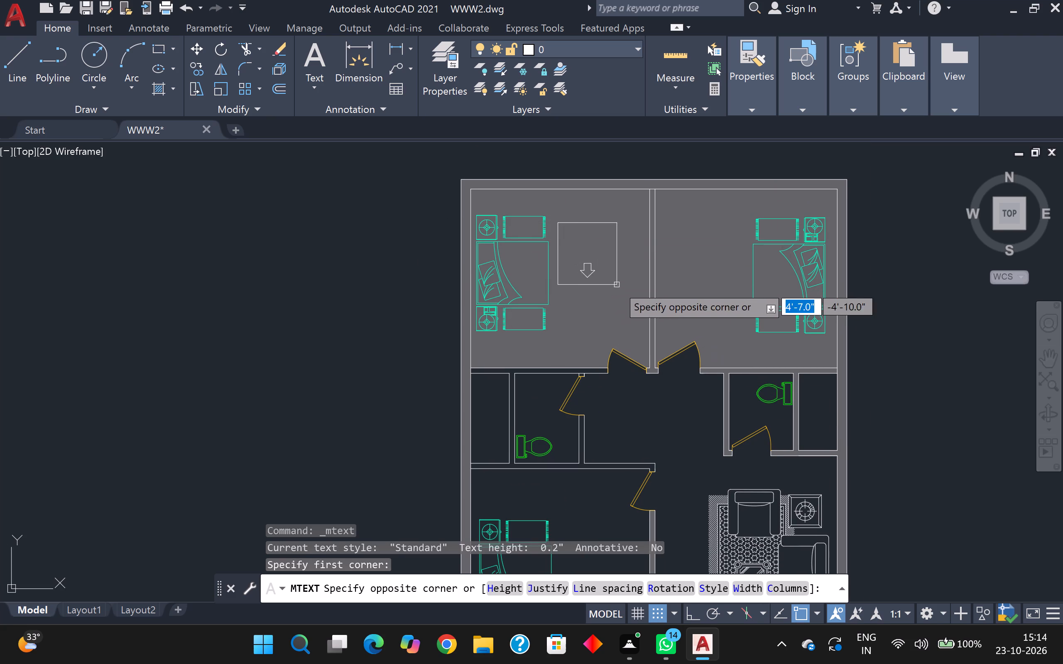
left_click(618, 283)
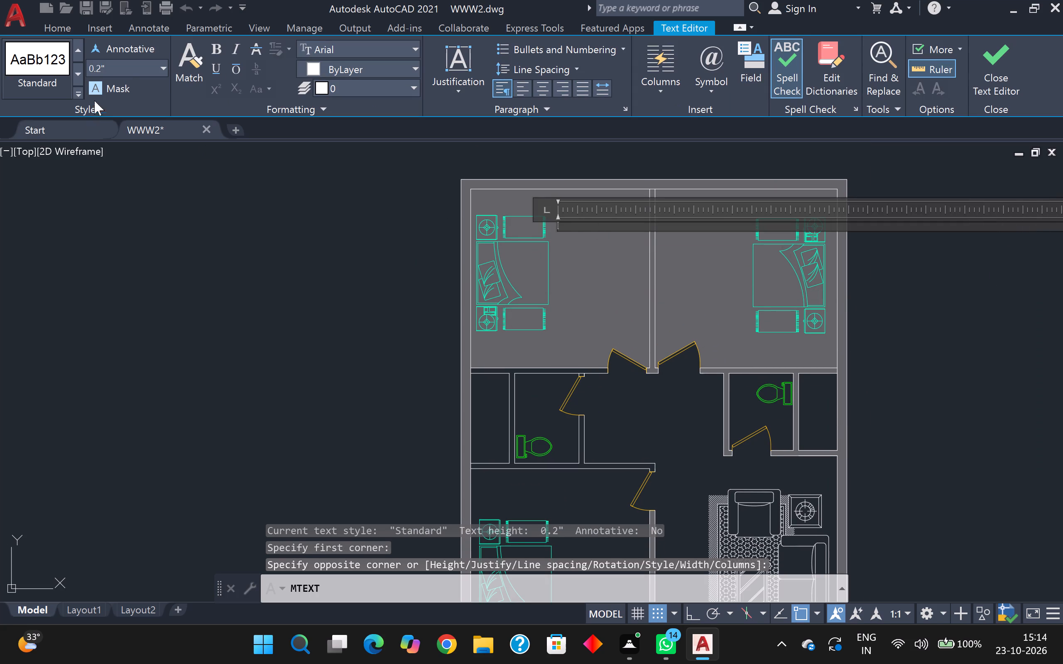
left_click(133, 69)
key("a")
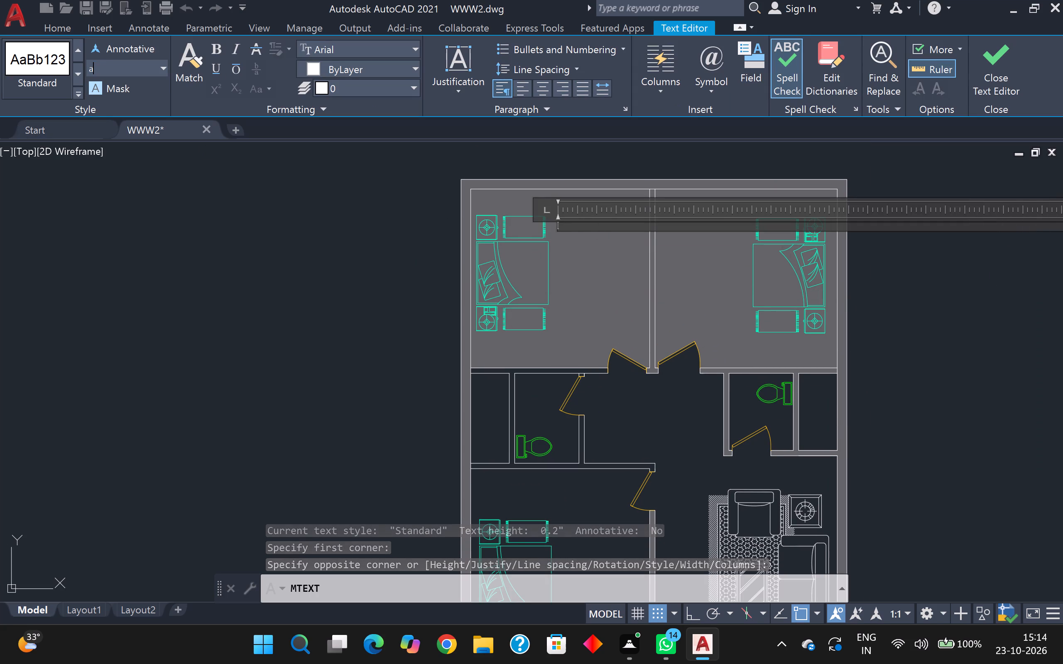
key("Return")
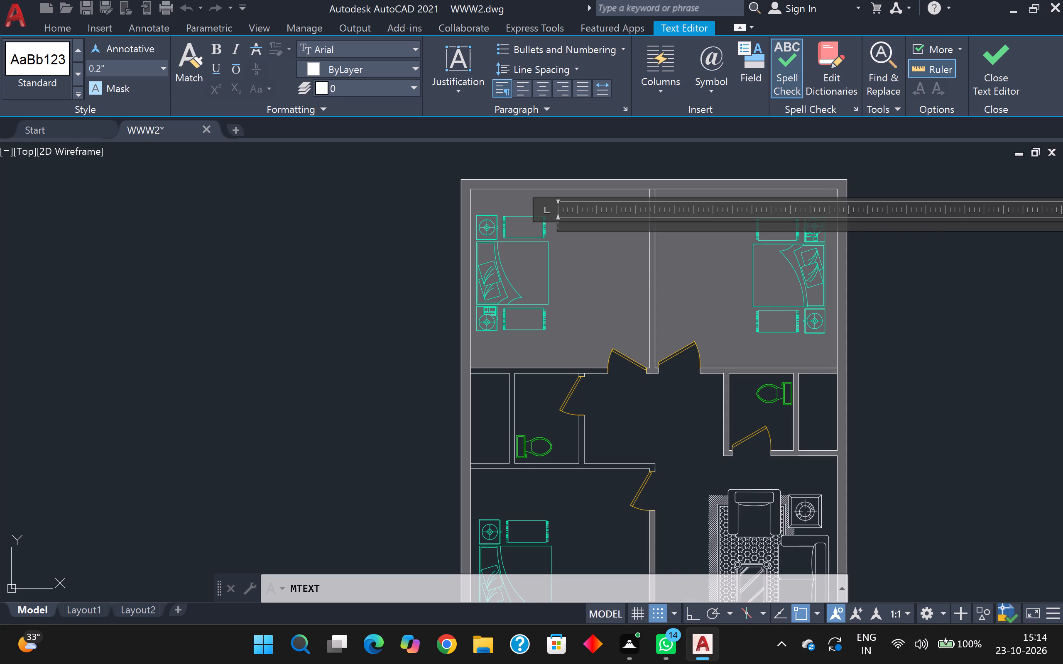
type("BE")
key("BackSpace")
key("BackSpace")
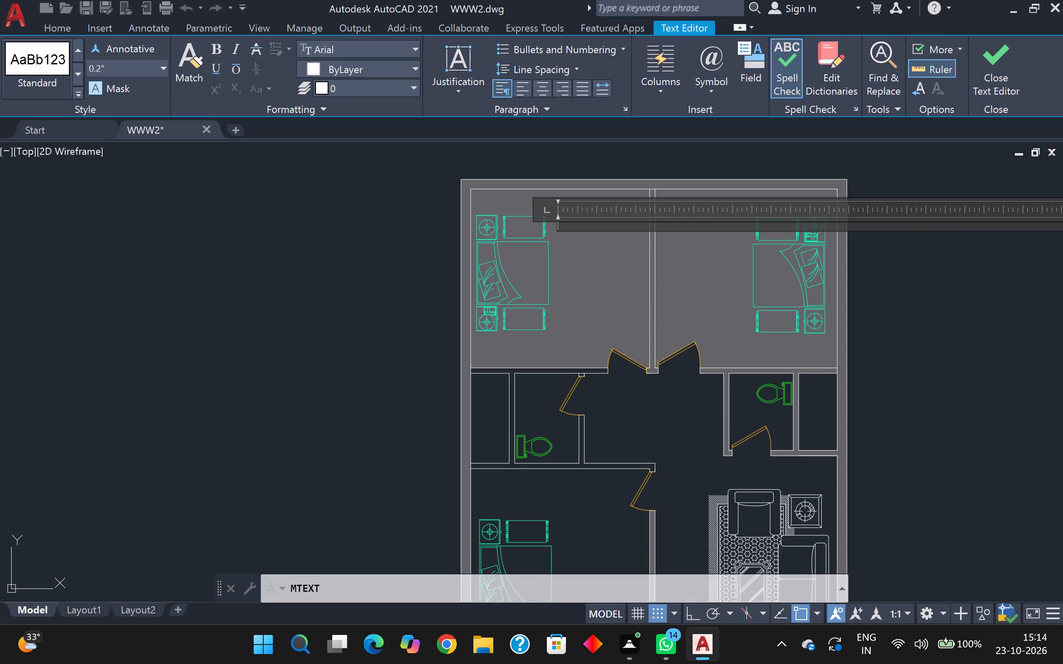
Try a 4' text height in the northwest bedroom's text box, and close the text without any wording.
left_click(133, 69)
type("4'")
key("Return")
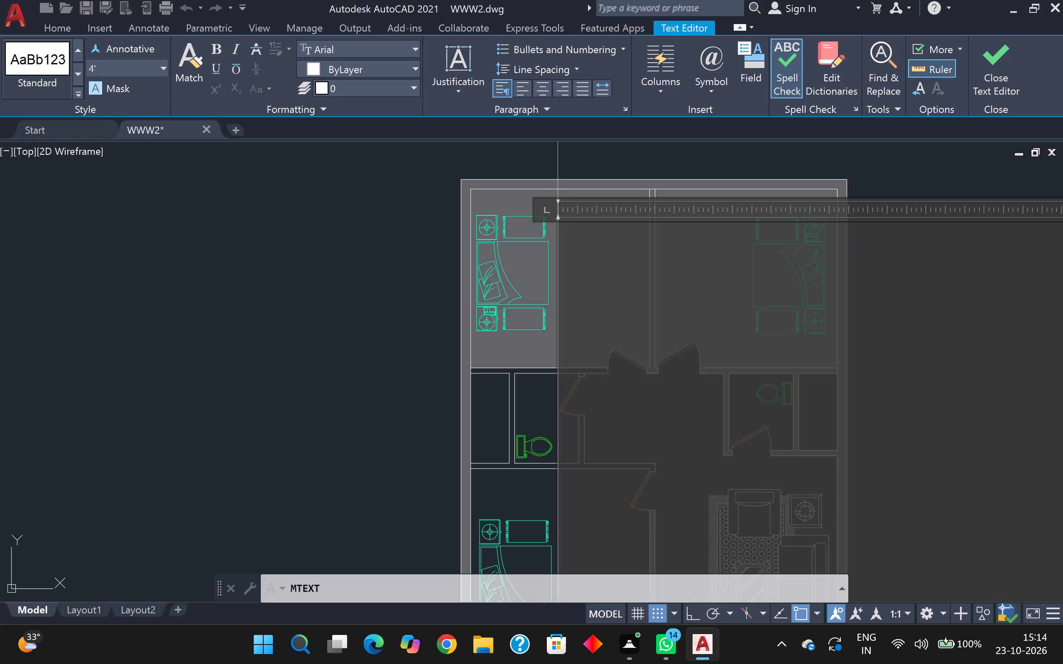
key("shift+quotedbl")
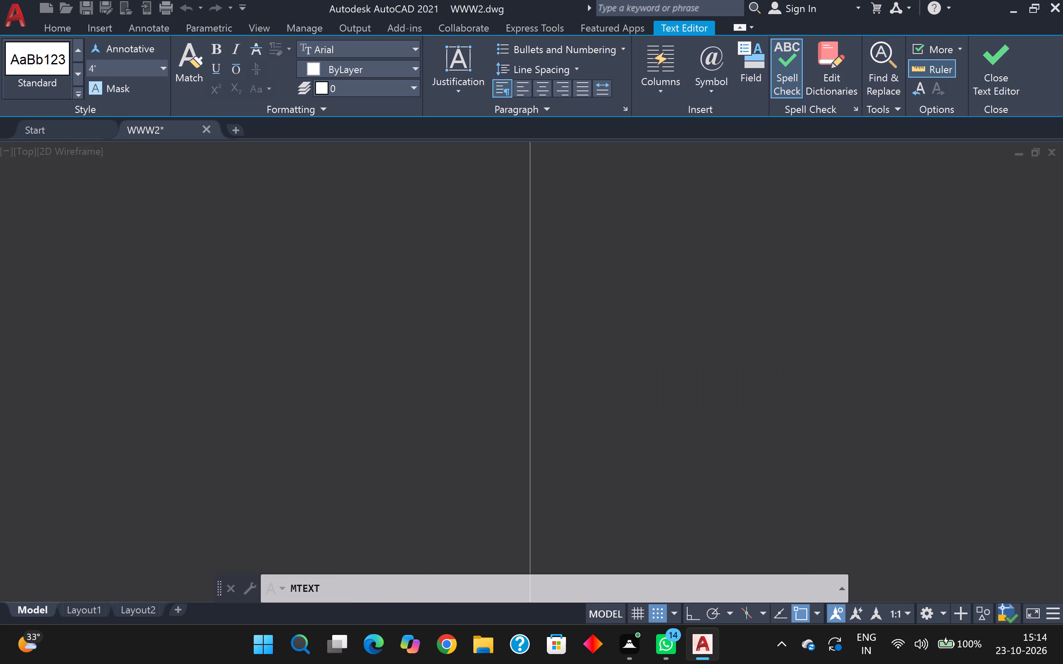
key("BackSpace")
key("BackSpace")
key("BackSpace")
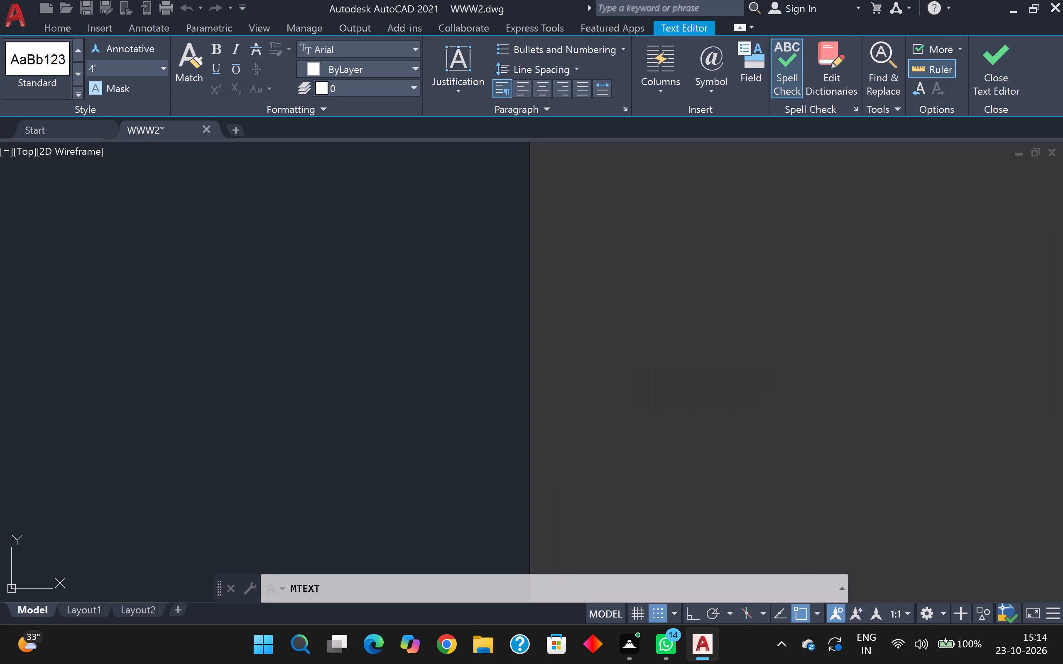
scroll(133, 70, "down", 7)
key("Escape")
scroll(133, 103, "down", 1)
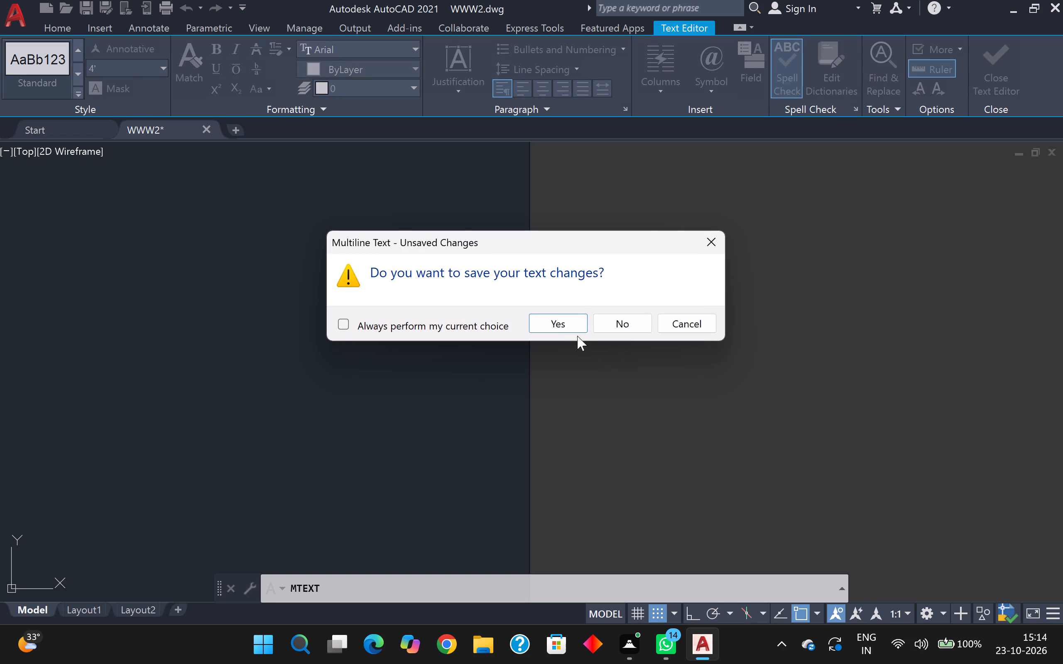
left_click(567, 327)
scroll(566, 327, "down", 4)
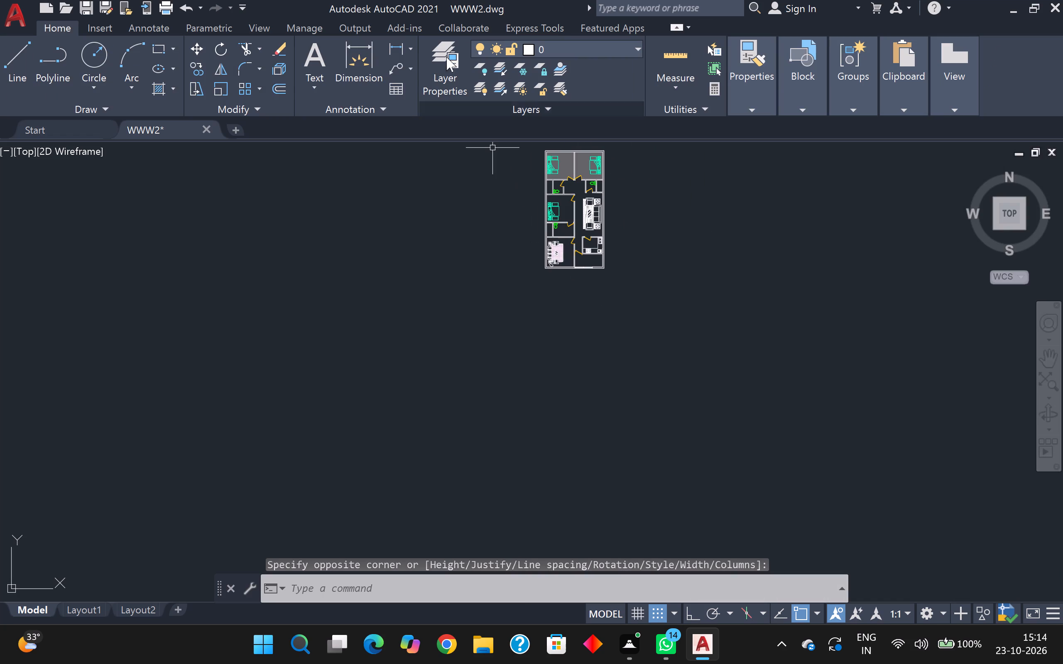
Start multiline text in a box about 7' wide and 3' high near the middle bedroom's bed, with a text height of 4".
left_click_drag(312, 68, 311, 60)
left_click(311, 59)
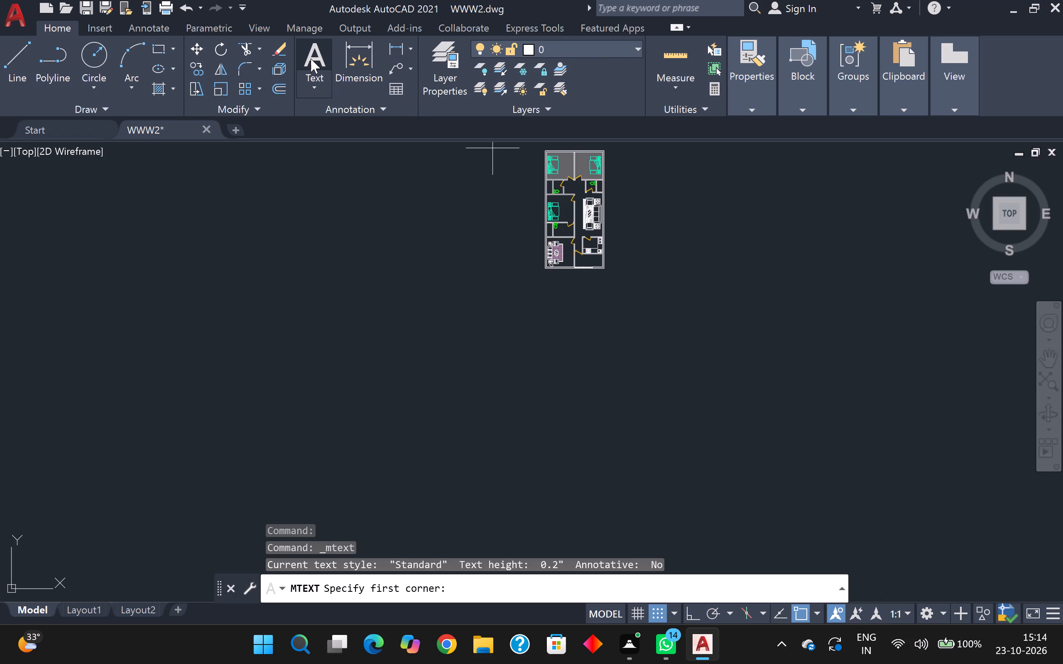
scroll(311, 67, "up", 2)
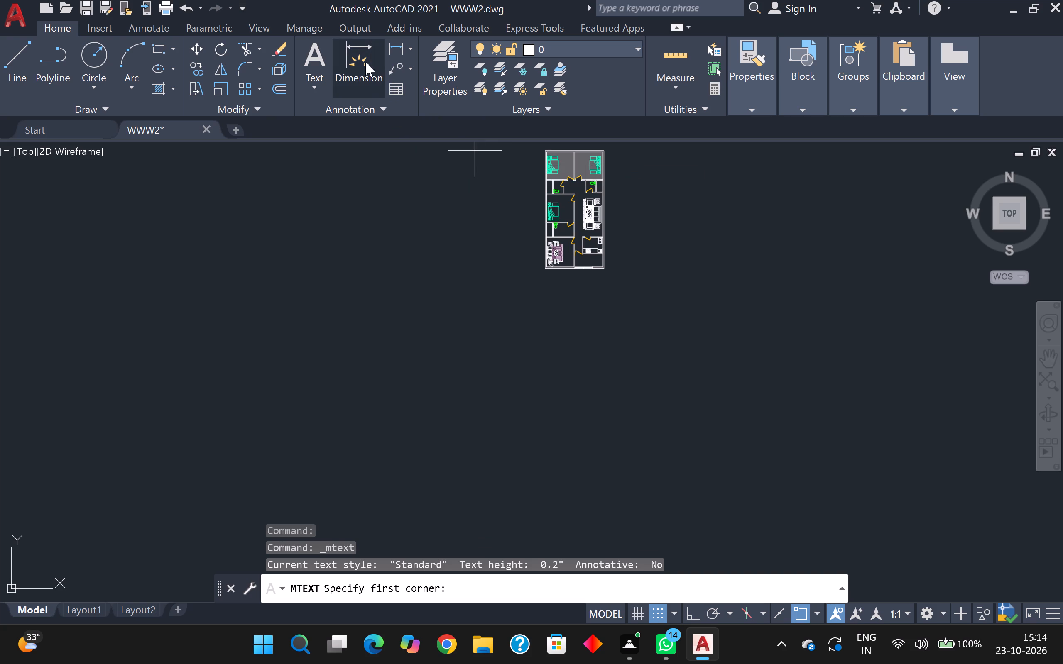
double_click(318, 46)
scroll(490, 178, "up", 3)
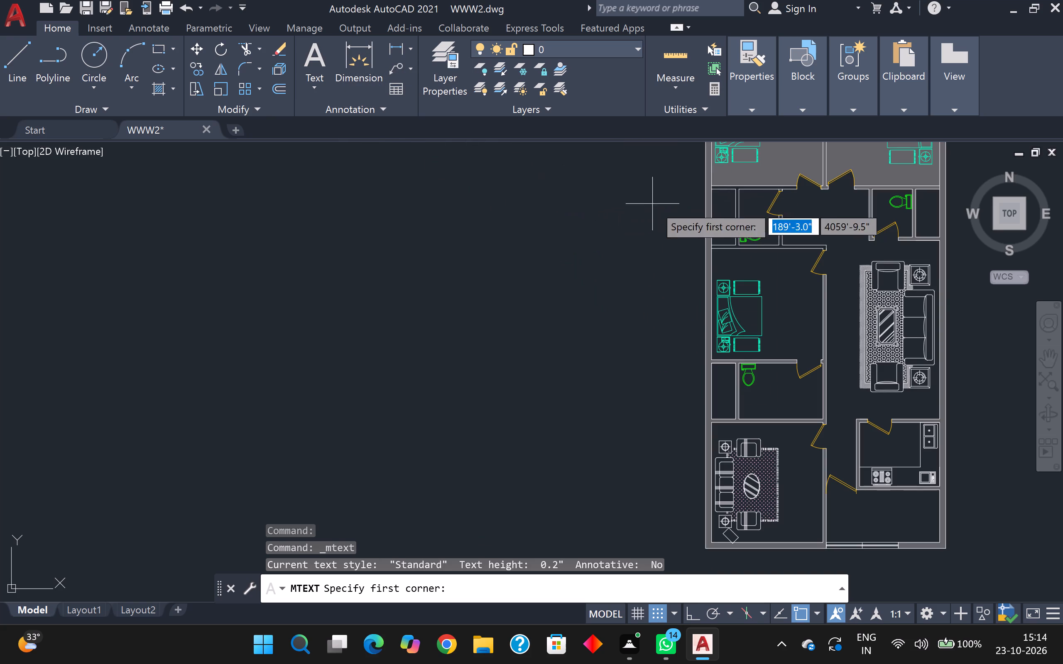
scroll(750, 263, "up", 1)
middle_click_drag(750, 263, 688, 228)
left_click(700, 235)
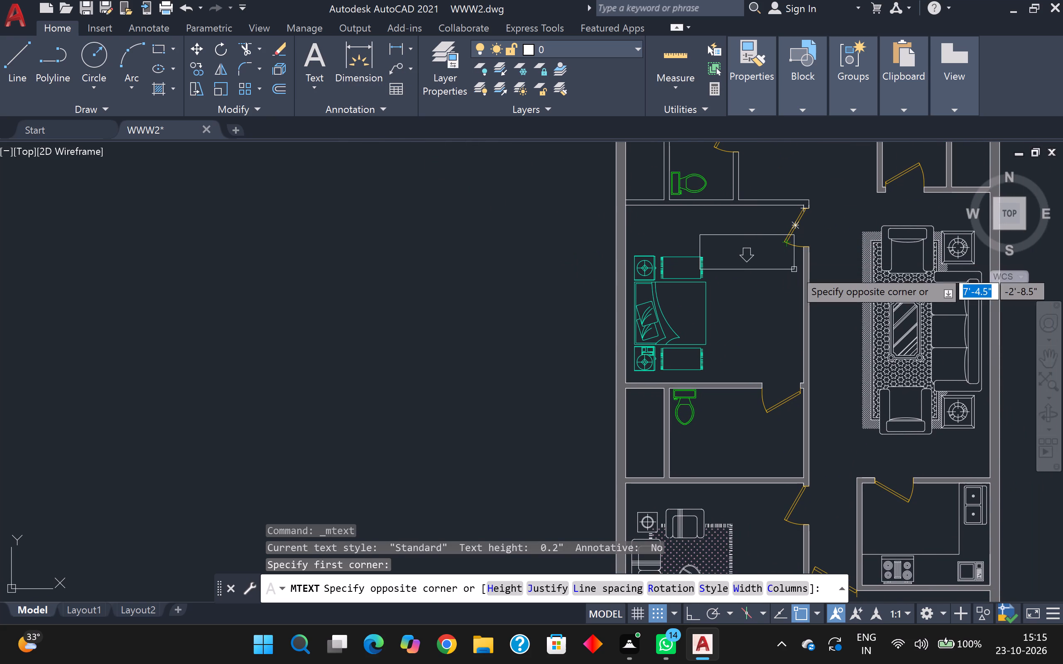
left_click(786, 276)
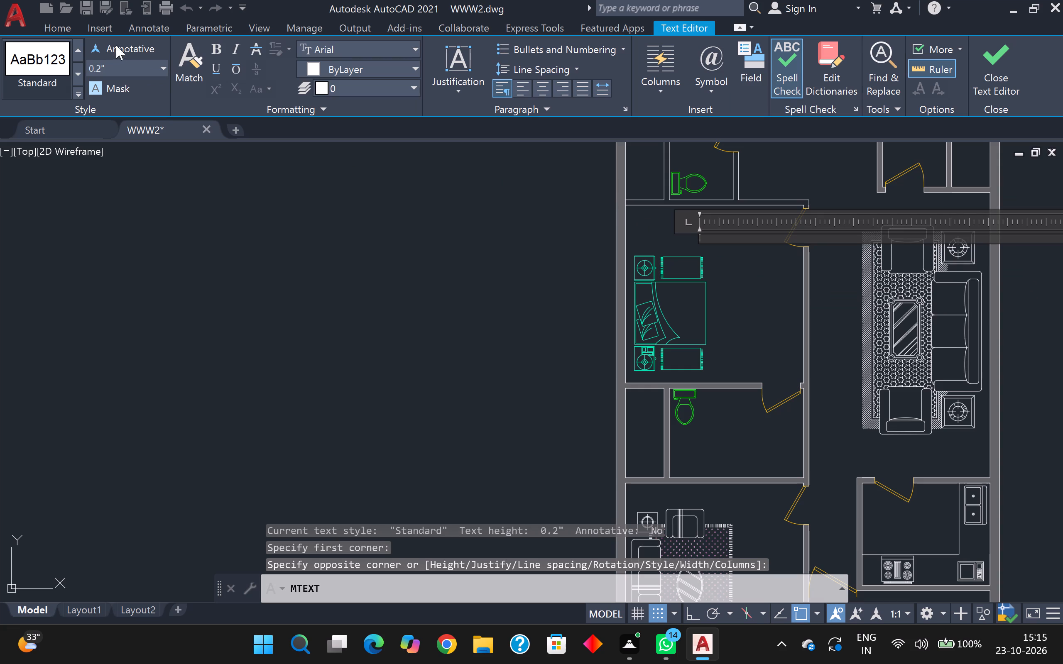
left_click(123, 66)
key("4")
key("Return")
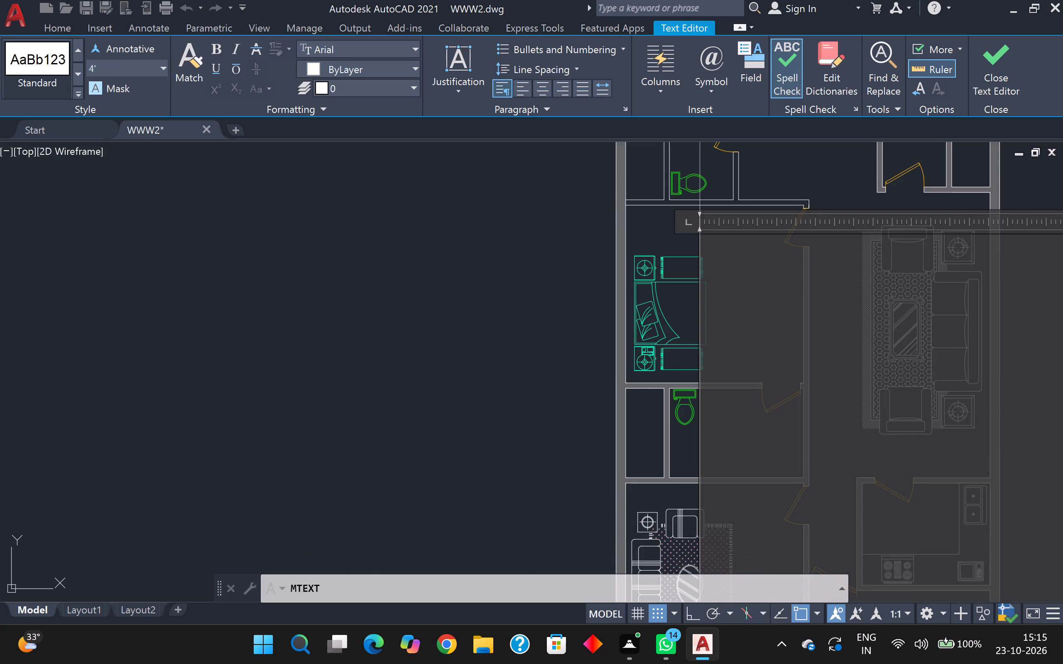
left_click(123, 66)
left_click(123, 66)
key("BackSpace")
key("Return")
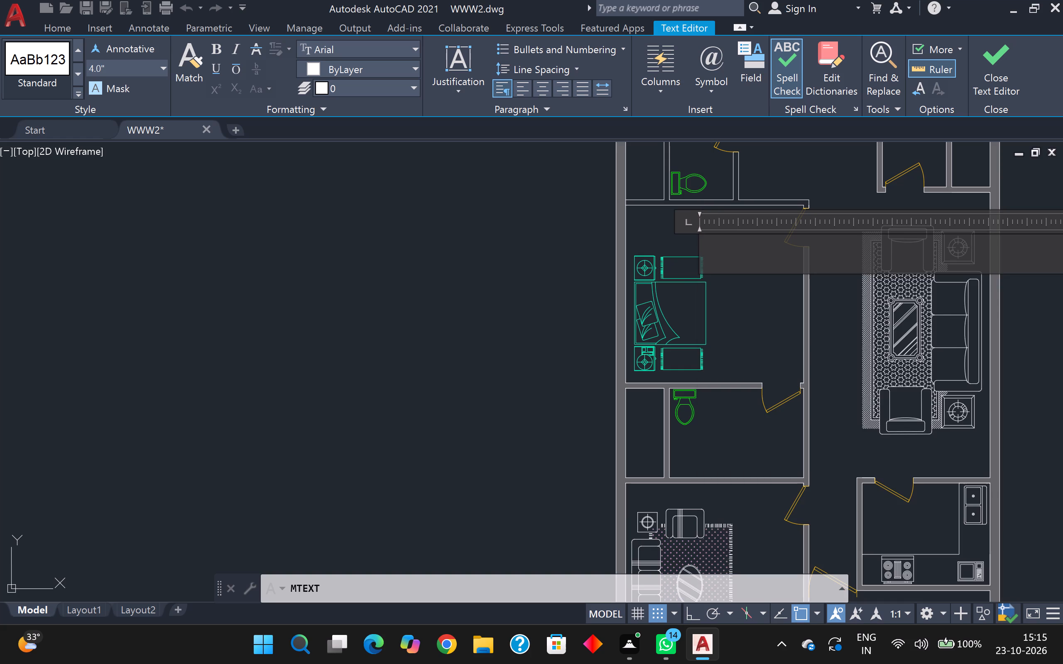
scroll(111, 70, "up", 1)
Write the label as BED ROOM with 13' X13'11" on the second line.
type("BE")
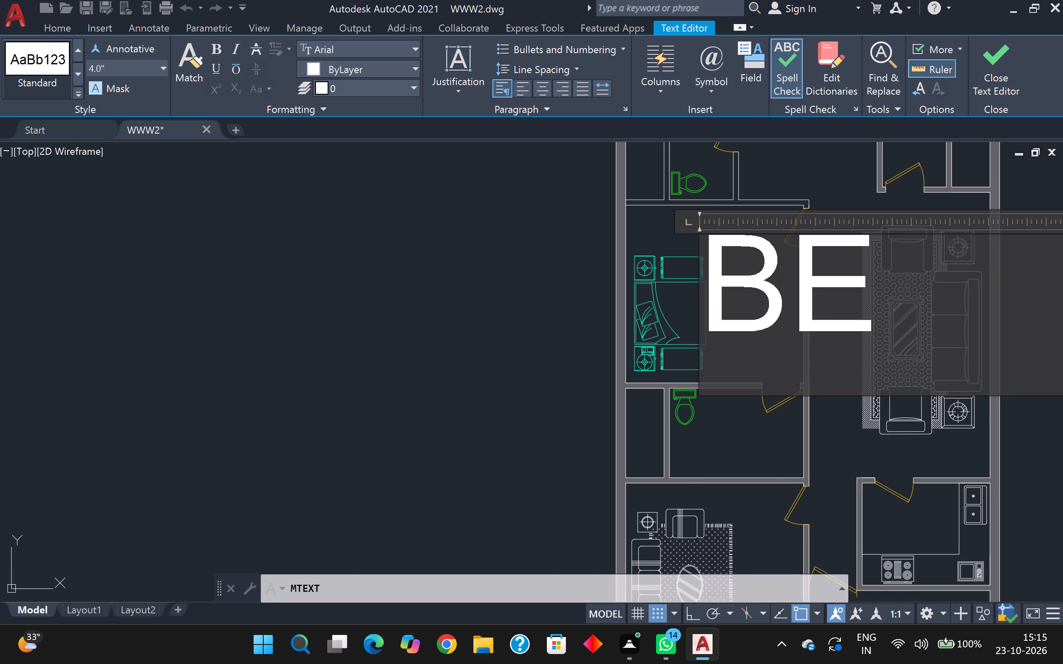
type("D")
key("space")
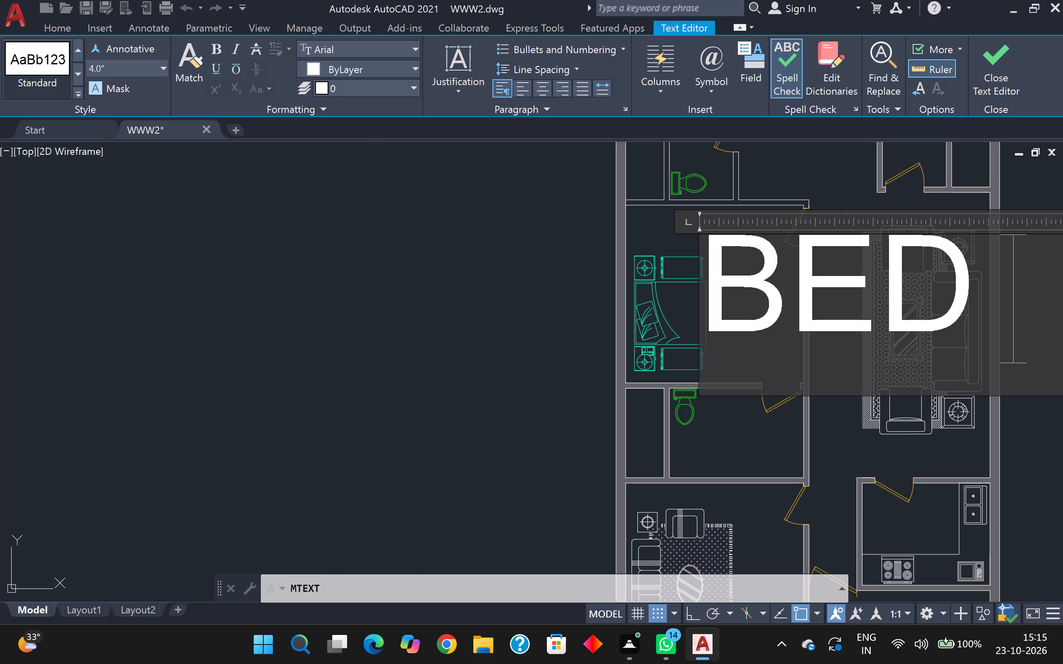
type("RO")
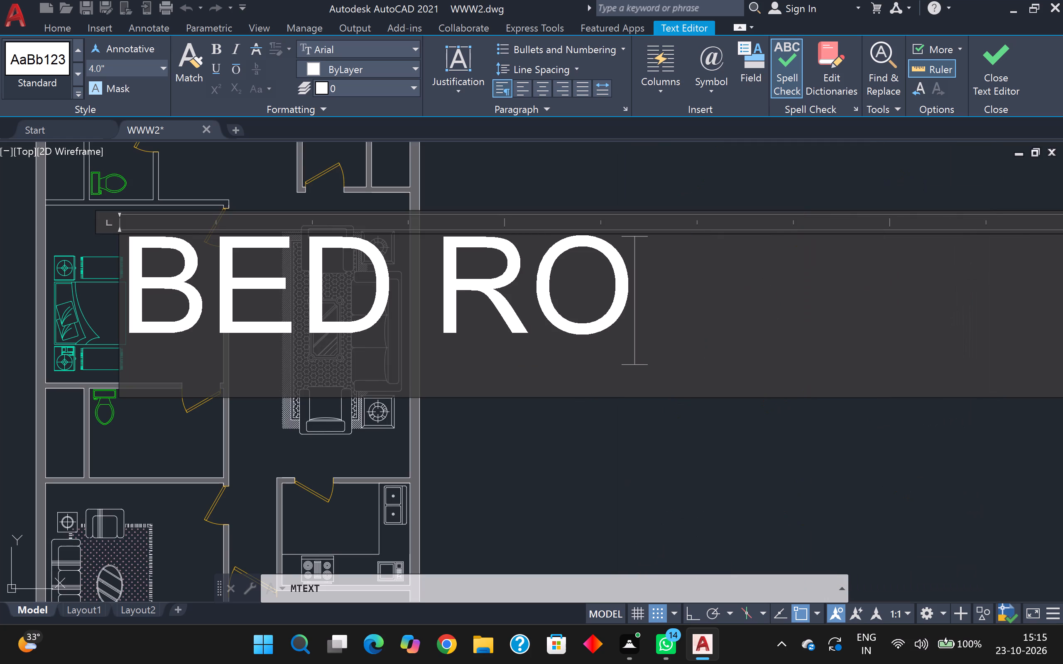
type("OM")
key("Return")
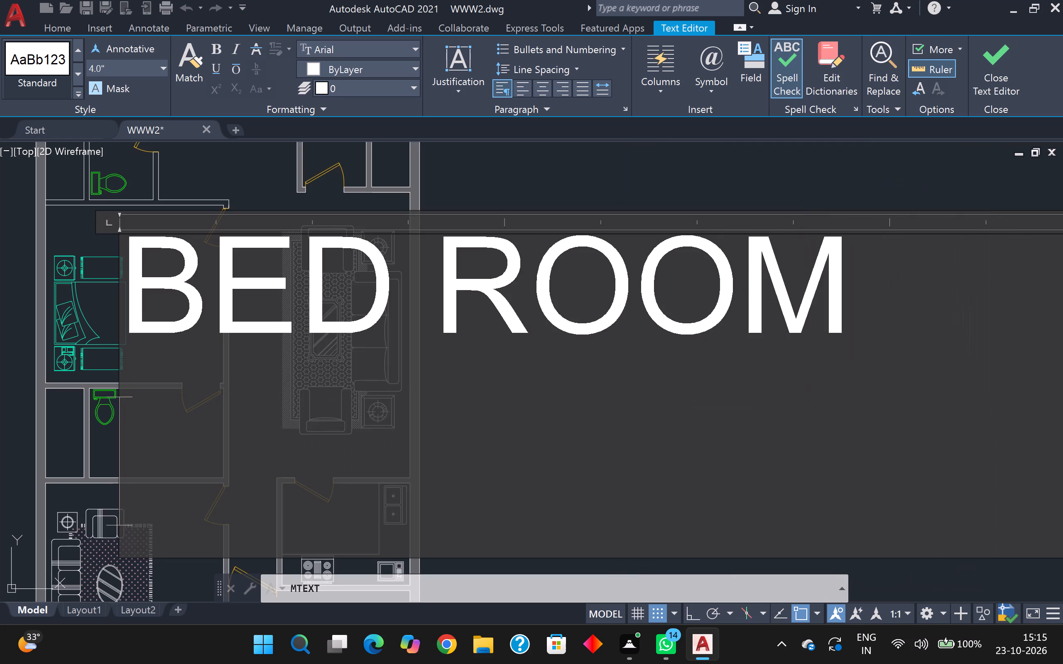
key("space")
type("13")
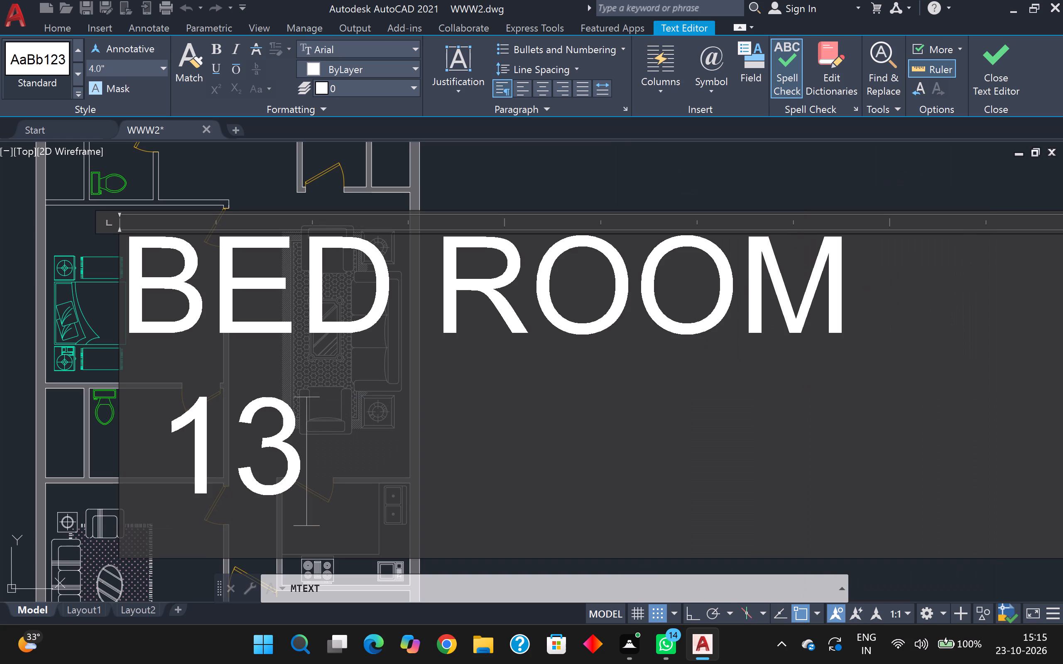
key("apostrophe")
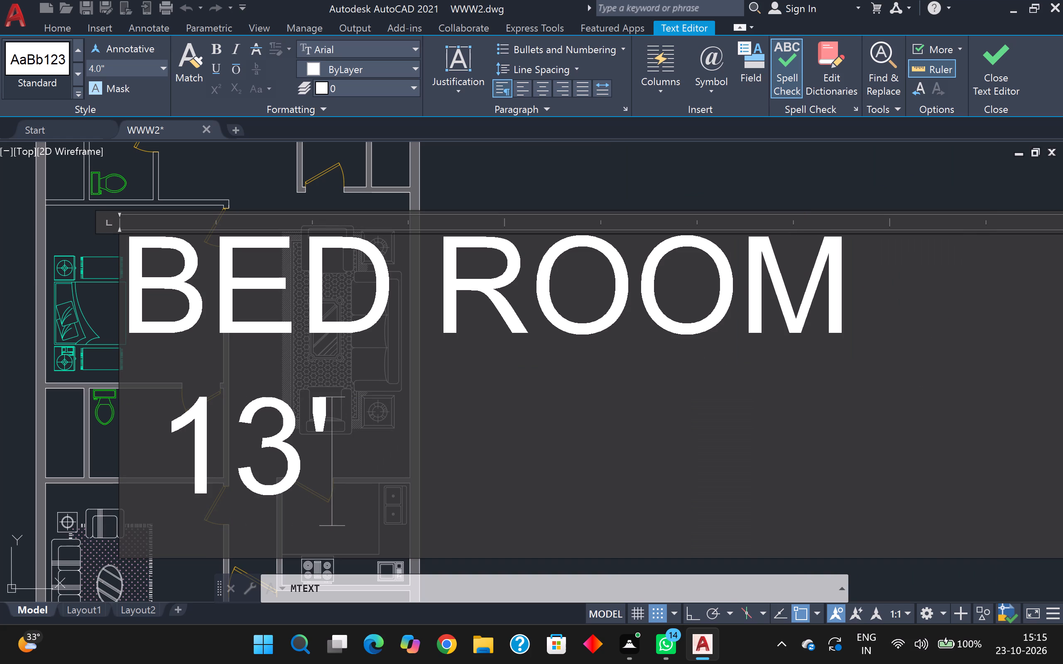
key("space")
type("X")
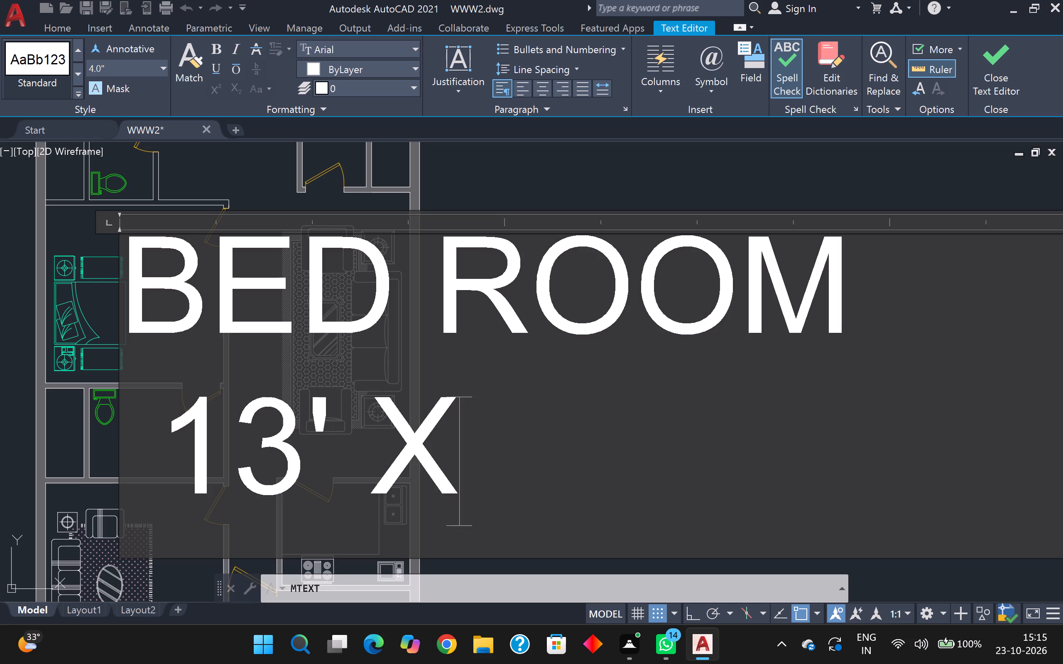
type("13")
key("apostrophe")
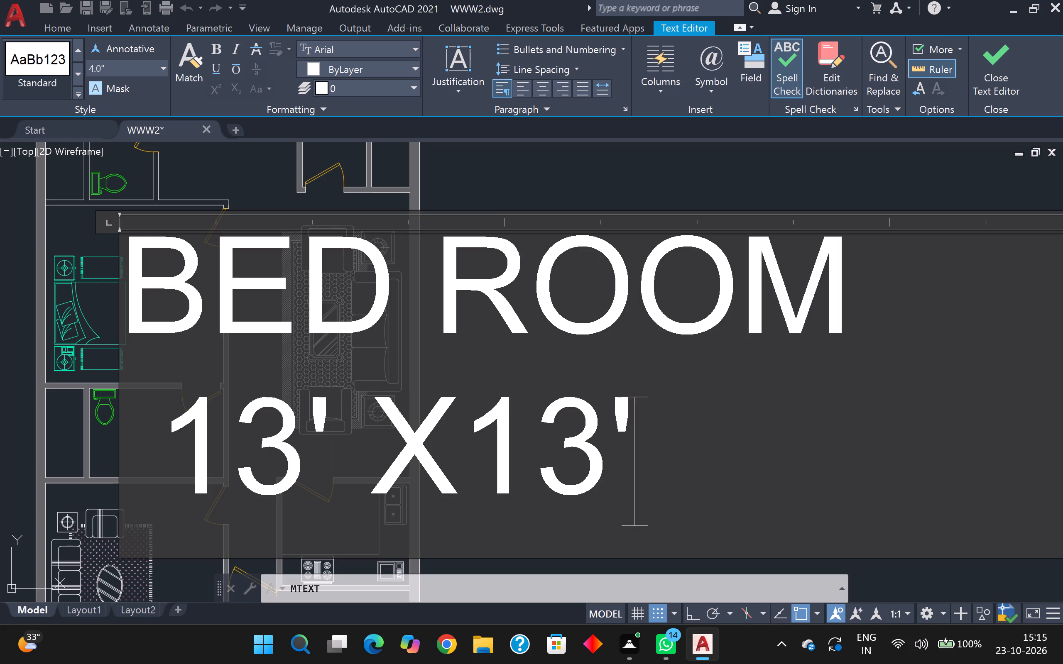
type("11\"")
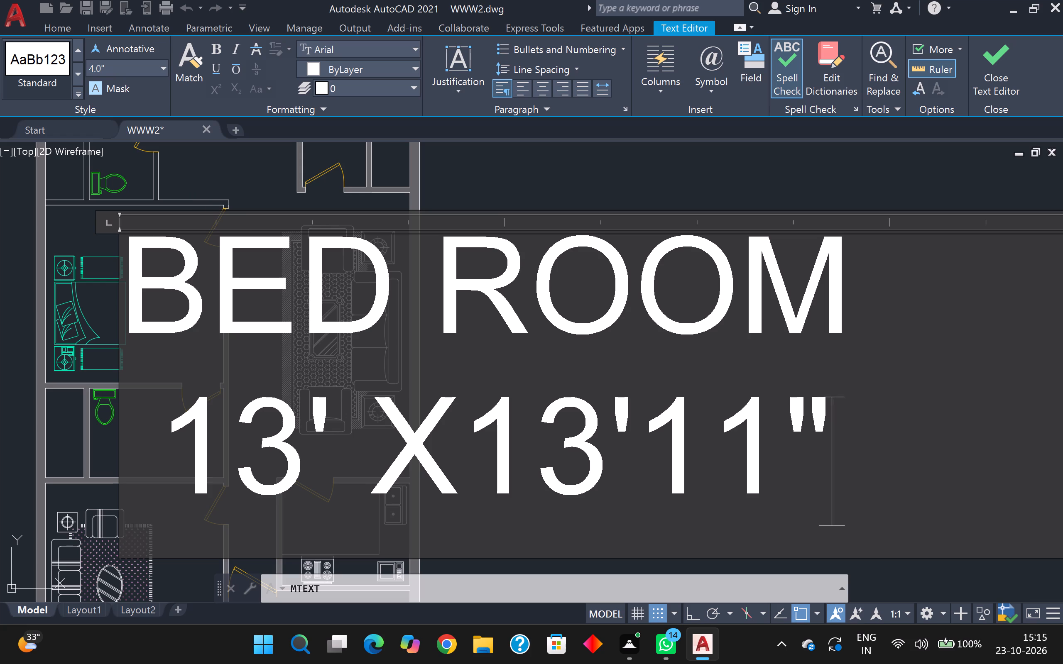
Insert 11" after the first 13' so the size line reads 13' 11" X13'11", and finish the text.
left_click(350, 427)
key("space")
type("11")
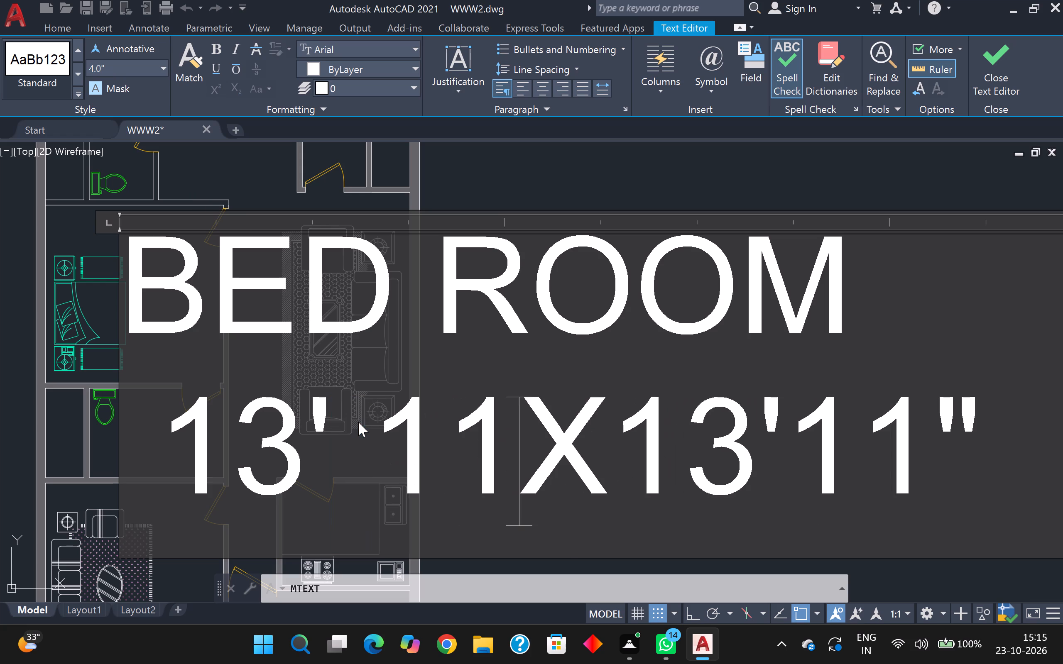
type("\"")
key("space")
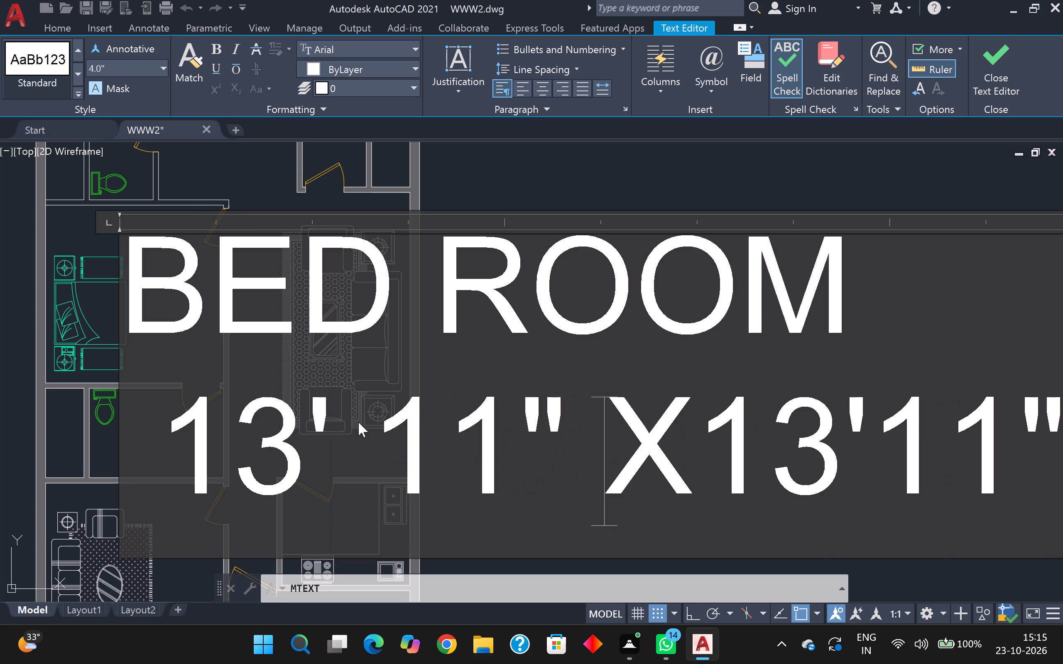
scroll(362, 408, "down", 3)
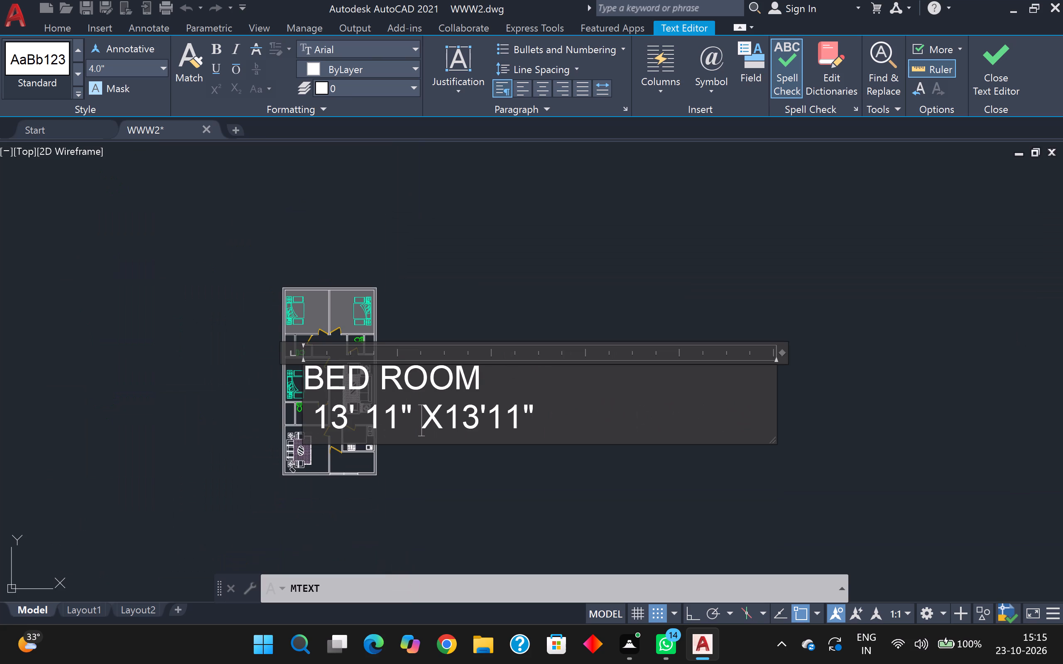
left_click(453, 329)
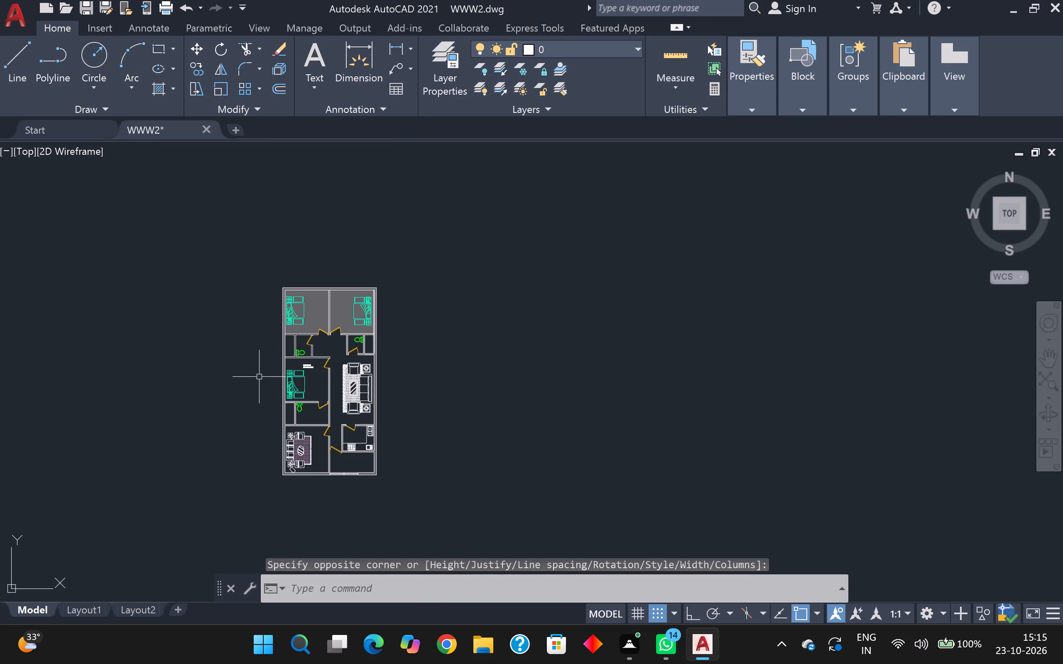
Copy the middle bedroom's BED ROOM label onto the bed in the northeast bedroom.
scroll(335, 356, "up", 4)
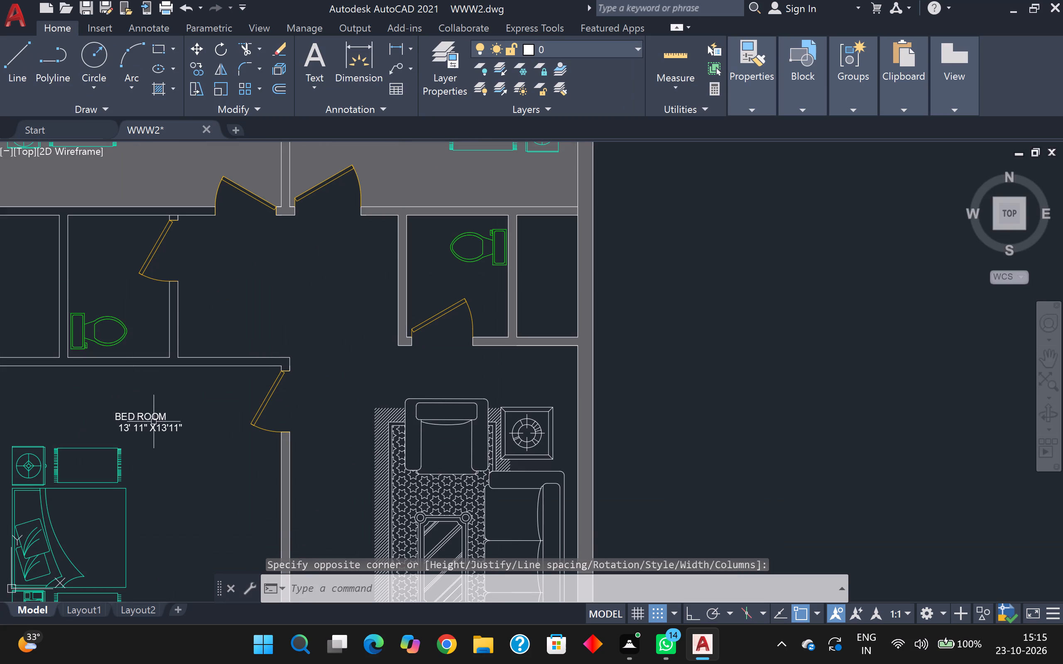
left_click(154, 422)
left_click(163, 418)
type("CO")
key("Return")
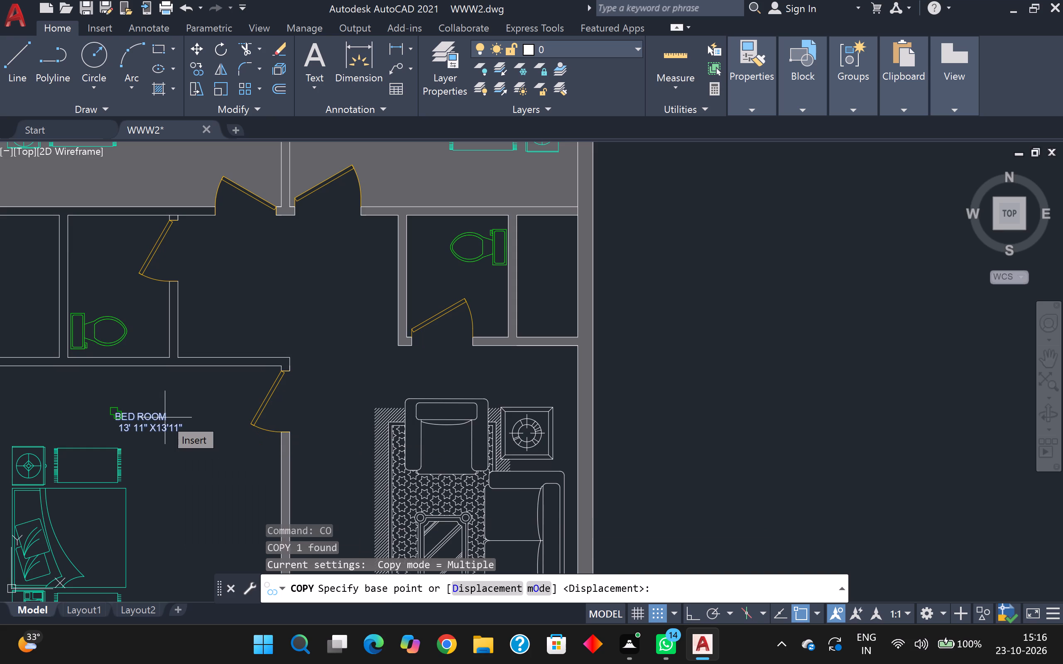
left_click(164, 418)
scroll(336, 310, "down", 2)
middle_click_drag(336, 310, 297, 355)
scroll(297, 355, "up", 3)
middle_click_drag(346, 234, 279, 323)
left_click(355, 217)
Place another copy of the BED ROOM label over the bed in the northwest bedroom.
scroll(291, 218, "down", 1)
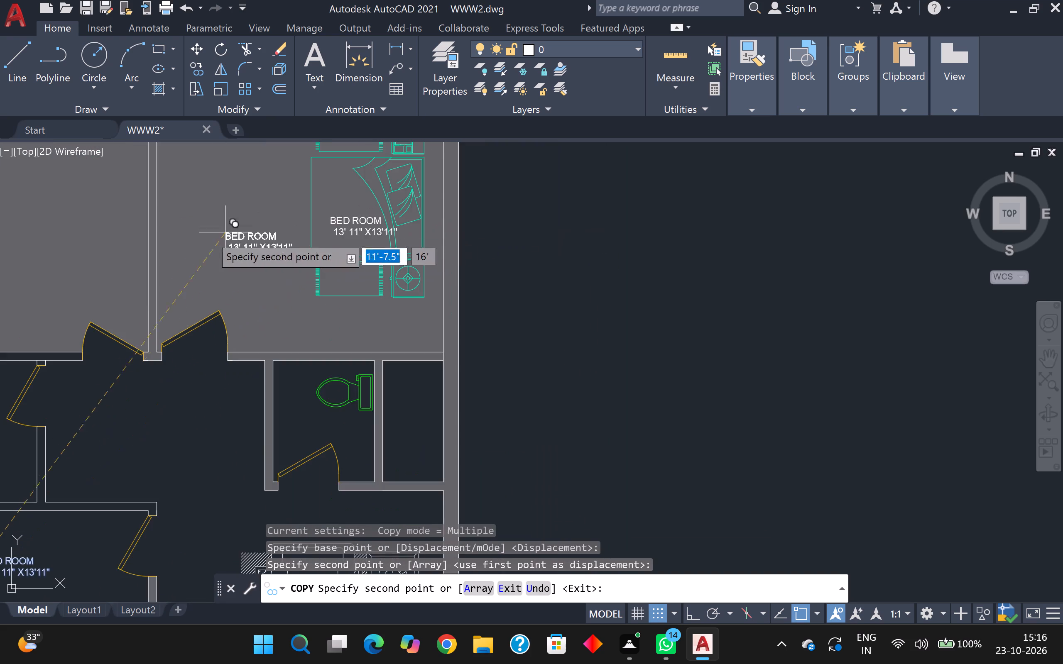
middle_click_drag(192, 234, 527, 273)
scroll(192, 234, "down", 1)
scroll(389, 229, "up", 2)
left_click(332, 247)
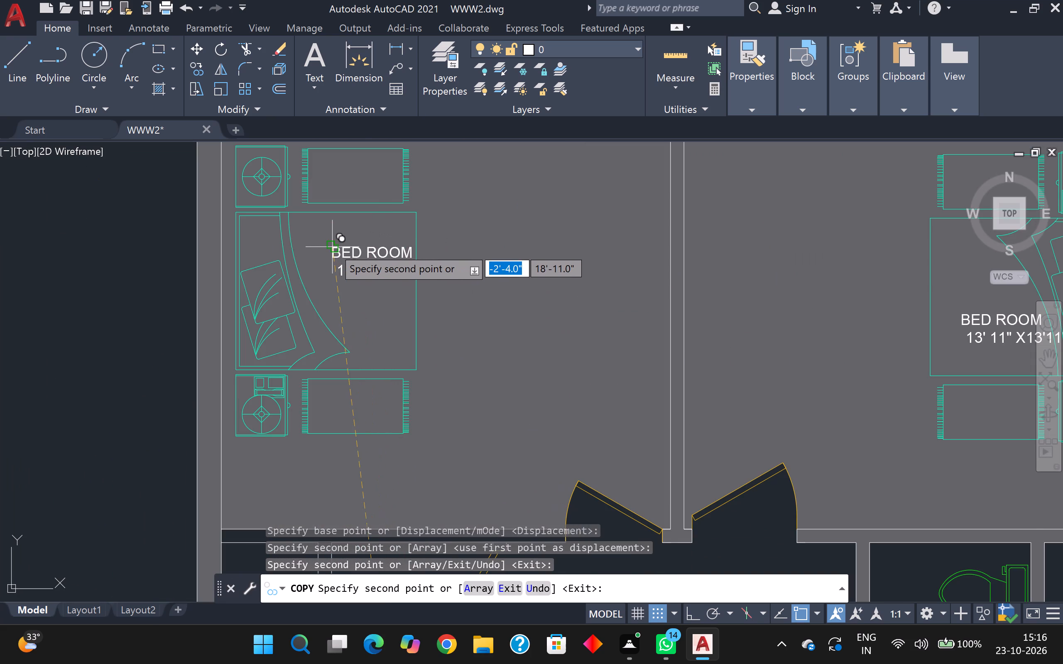
Place copies of the BED ROOM label below the sofa set in the east hall and inside the kitchen.
scroll(332, 247, "down", 3)
middle_click_drag(397, 307, 417, 203)
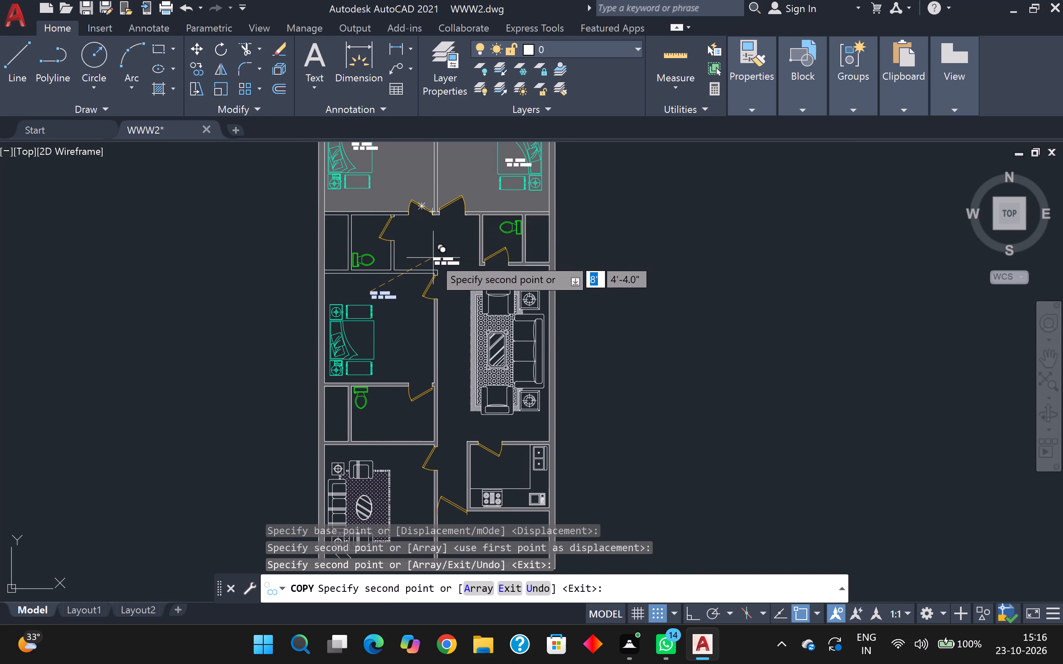
scroll(434, 246, "up", 2)
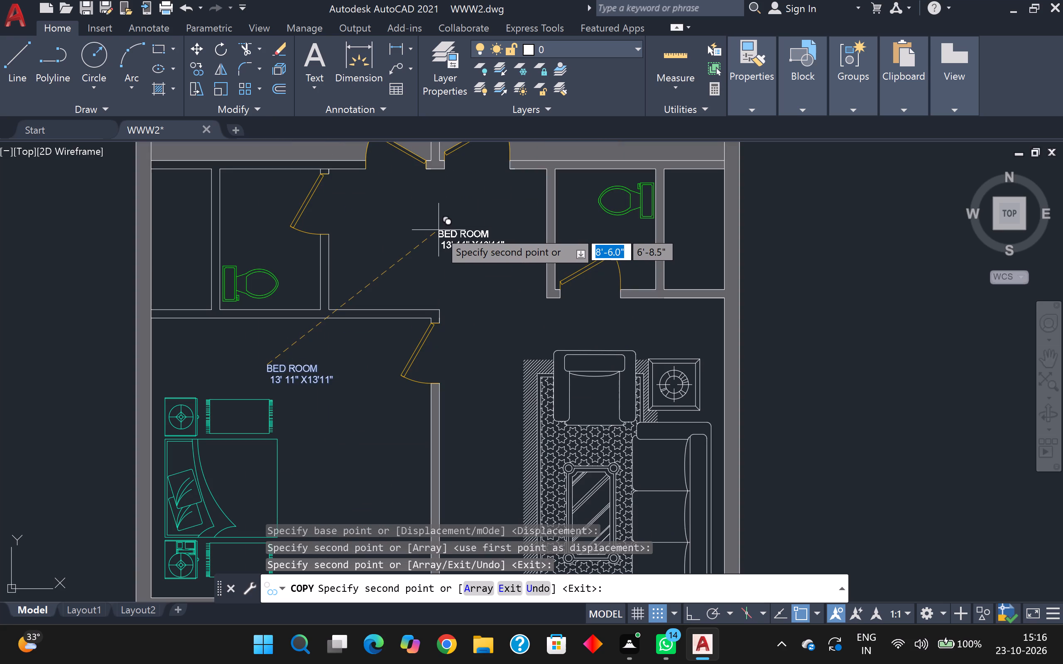
scroll(435, 228, "up", 1)
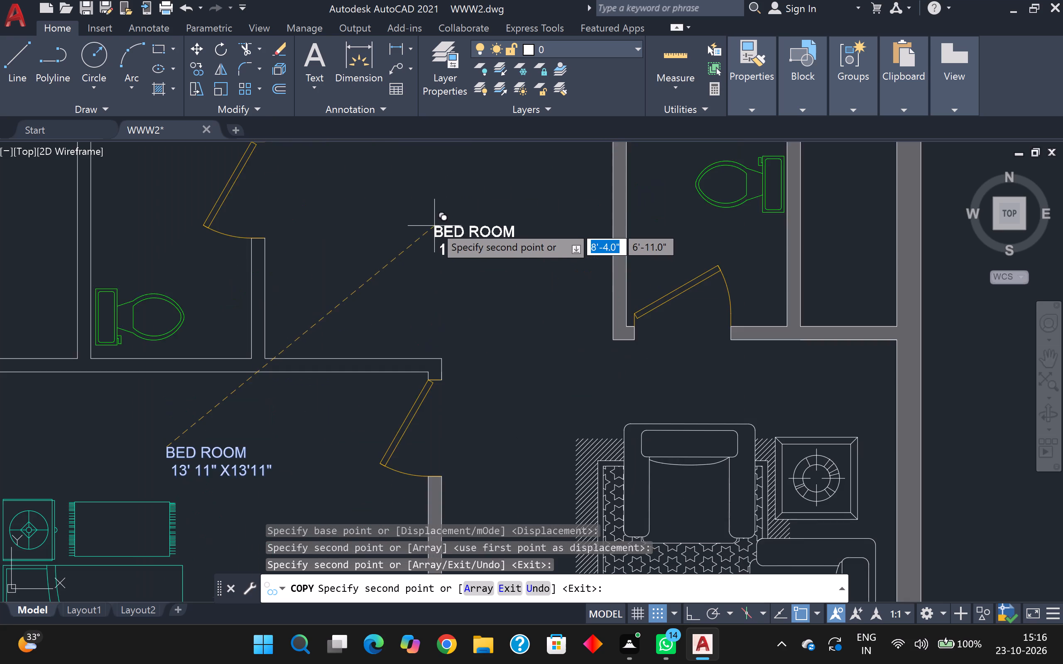
scroll(434, 225, "down", 4)
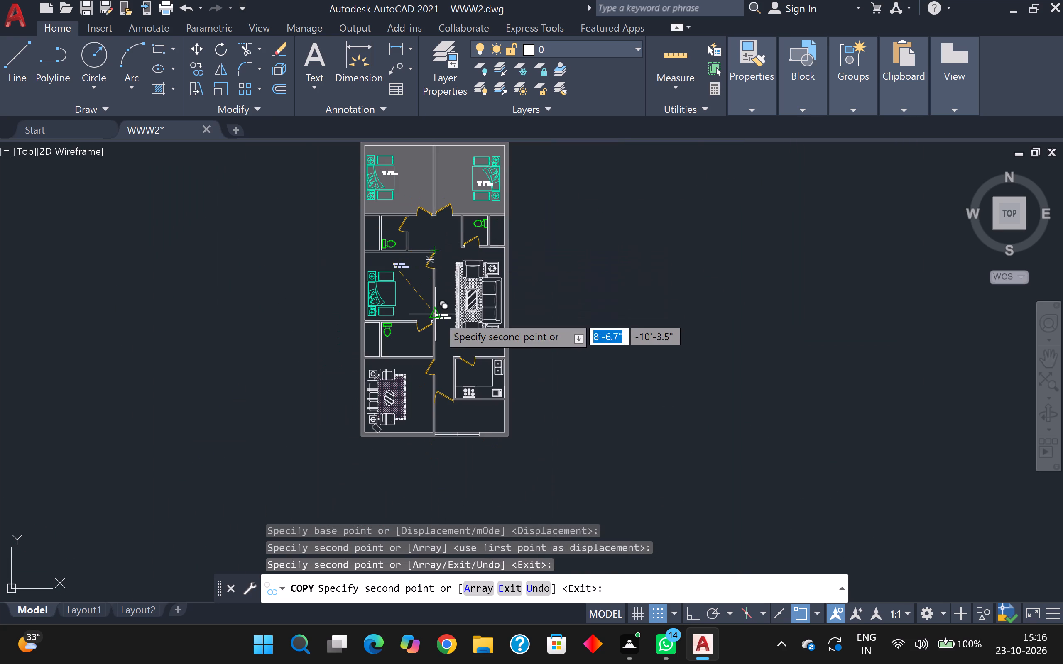
scroll(436, 315, "up", 2)
scroll(433, 463, "up", 1)
middle_click_drag(429, 396, 325, 383)
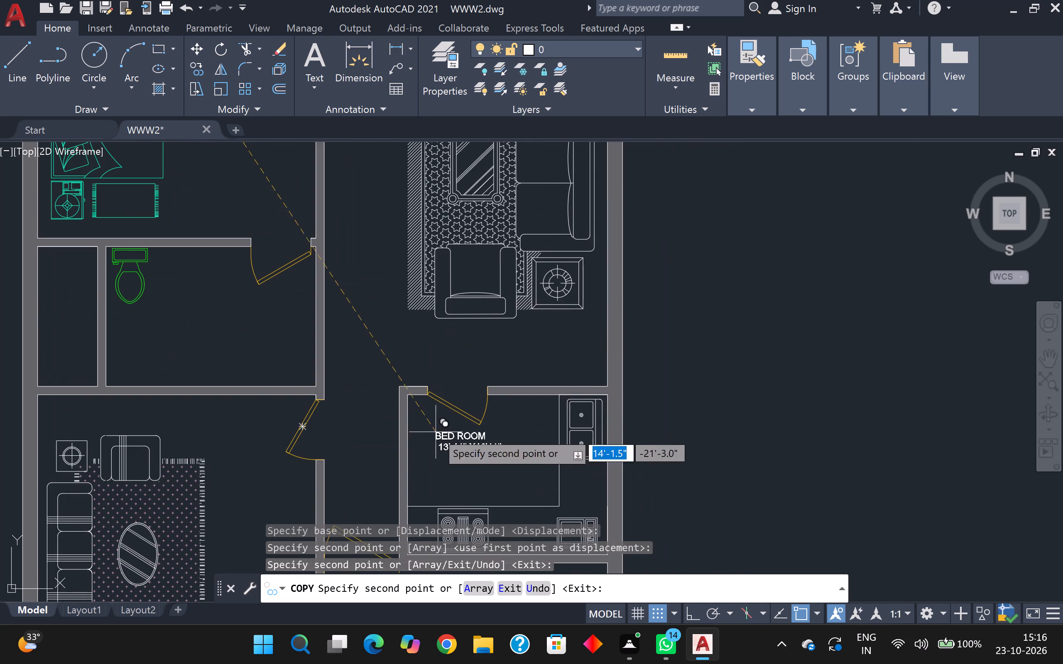
left_click(385, 314)
left_click(442, 445)
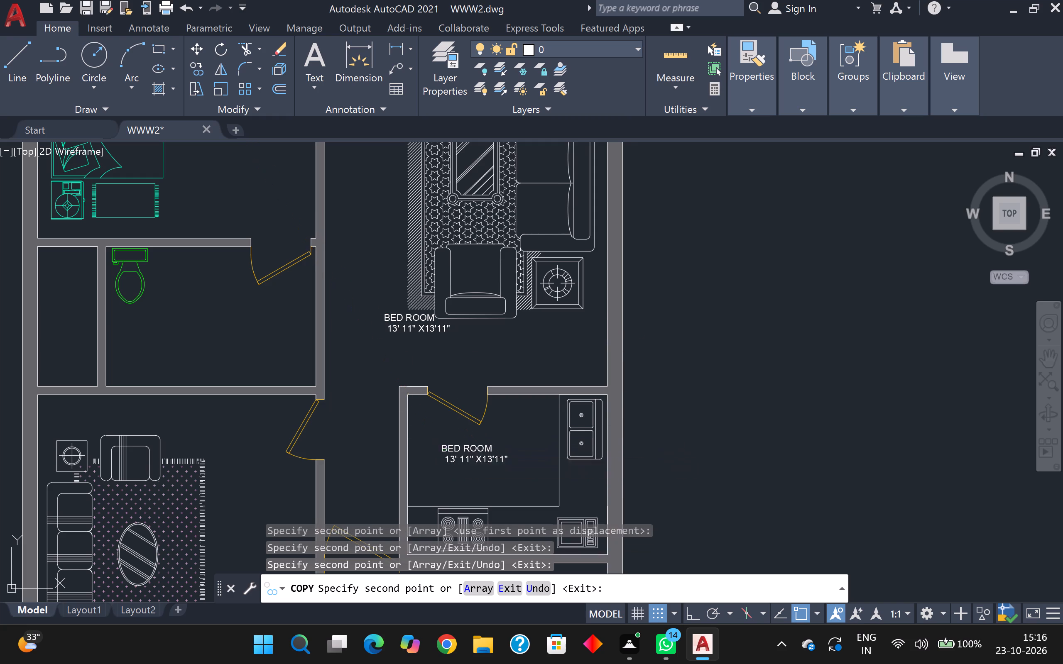
Place two more label copies, beside the rug in the southwest sitting room and in the southeast space below the kitchen, and finish copying.
middle_click_drag(436, 442, 514, 264)
left_click(337, 317)
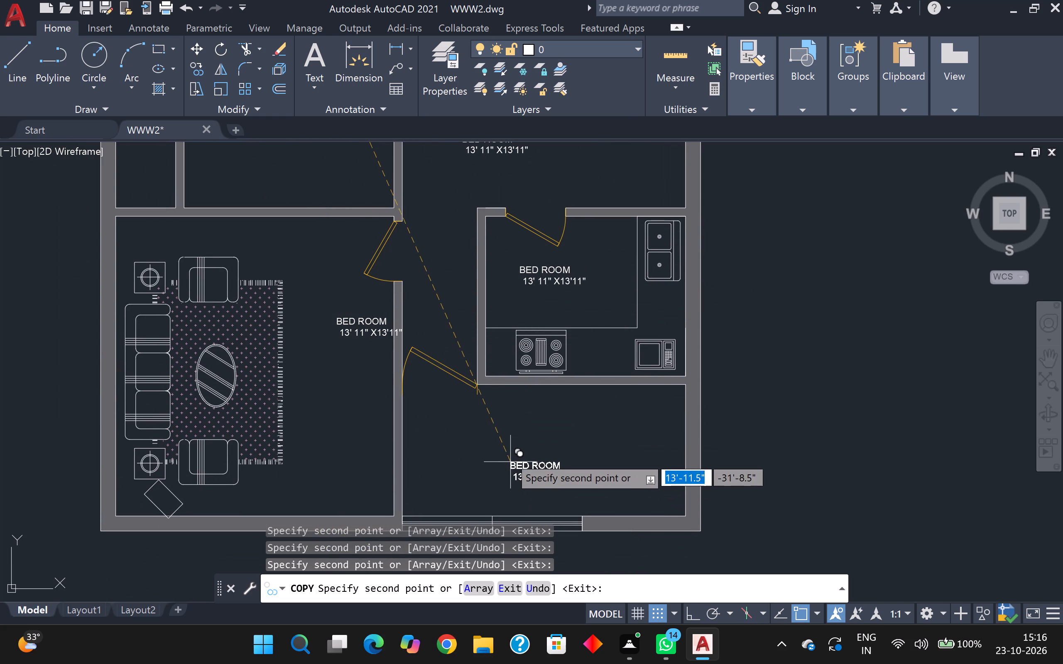
left_click(506, 451)
key("Escape")
Replace the name BED ROOM with PARKING in the label of the southeast space below the kitchen.
scroll(464, 403, "down", 3)
scroll(460, 394, "up", 1)
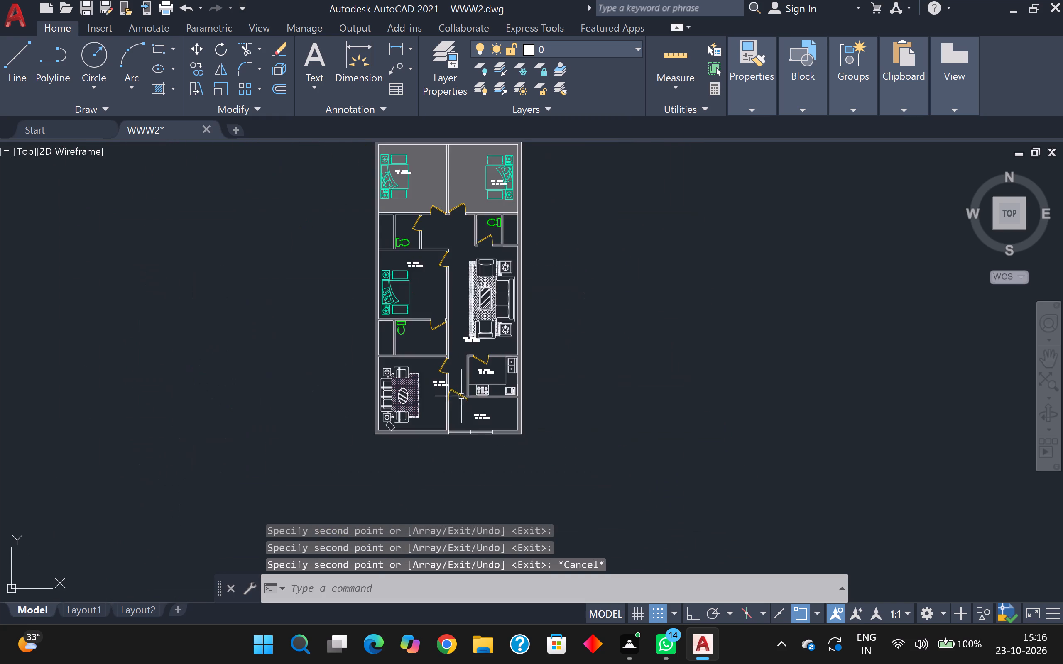
scroll(460, 392, "up", 3)
scroll(449, 386, "down", 3)
scroll(485, 436, "up", 4)
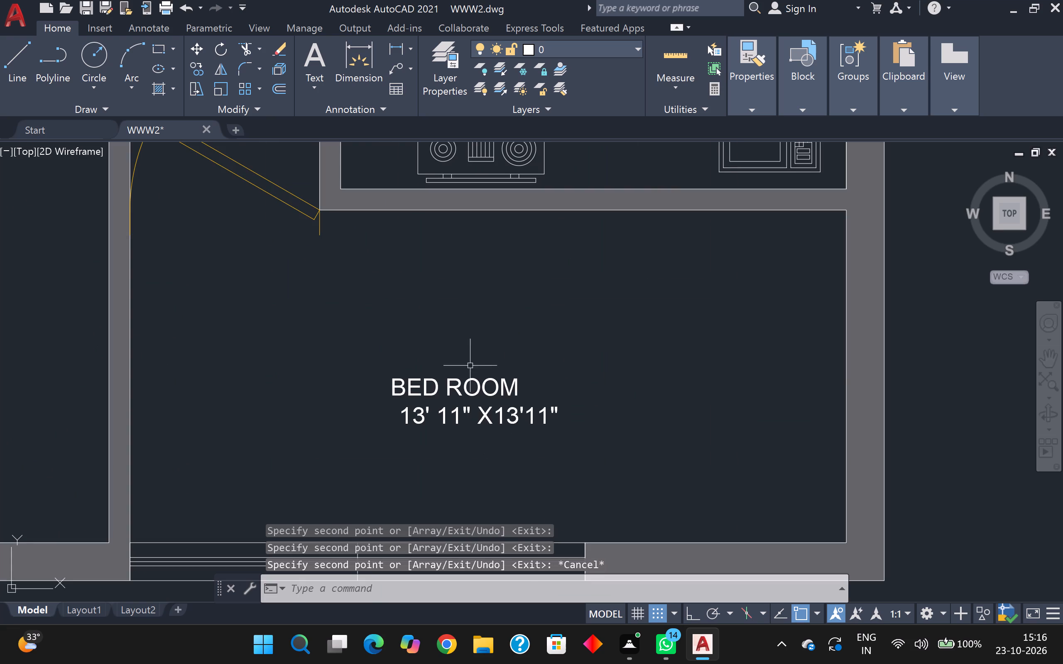
left_click(470, 365)
left_click(470, 383)
double_click(470, 383)
scroll(489, 389, "up", 2)
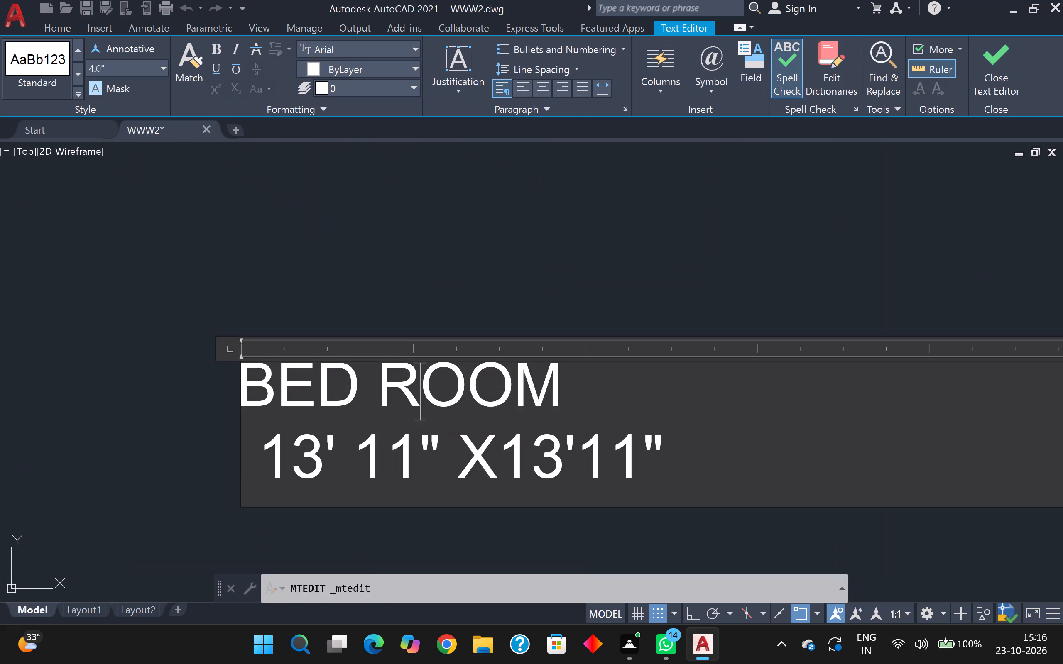
left_click(581, 379)
key("BackSpace")
key("BackSpace")
key("BackSpace")
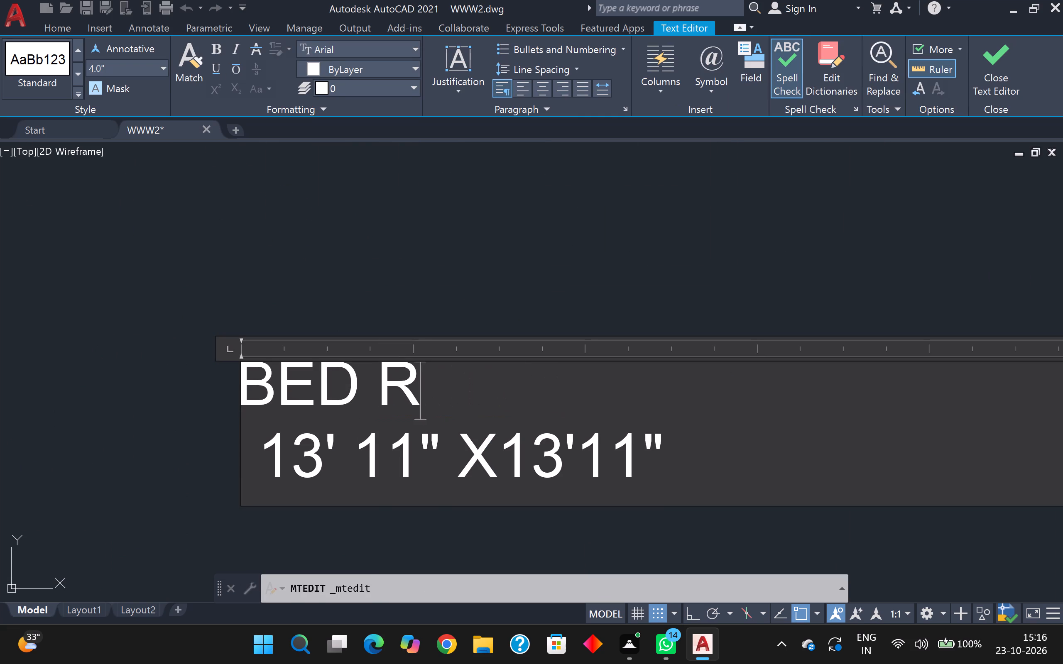
key("BackSpace")
key("BackSpace")
key("BackSpace")
key("BackSpace")
key("BackSpace")
key("BackSpace")
key("BackSpace")
key("BackSpace")
key("BackSpace")
key("space")
type("PA")
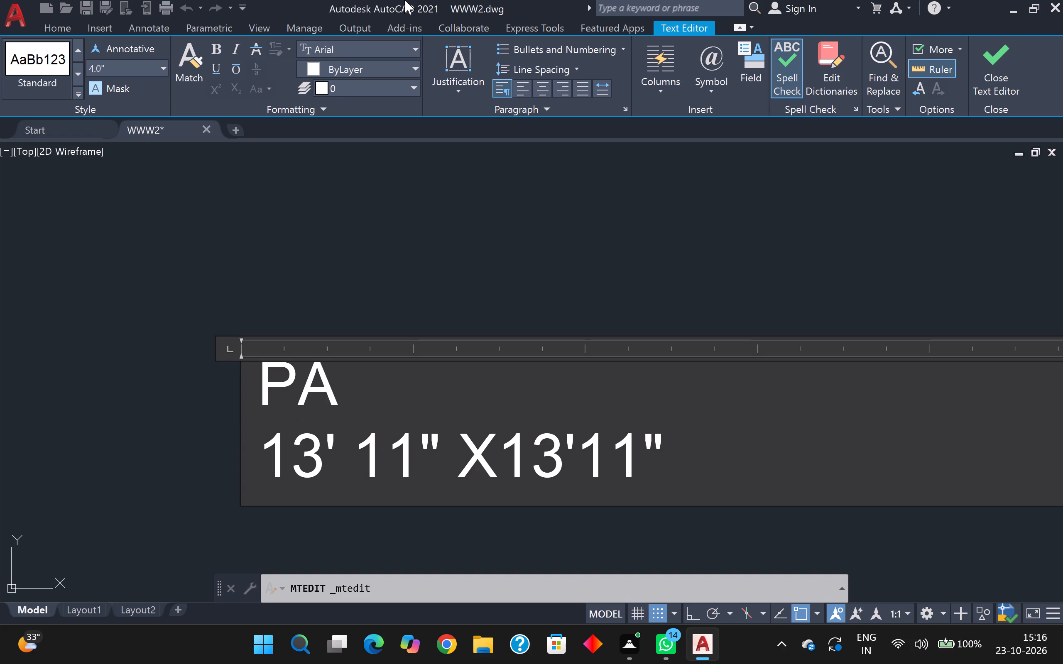
type("RKING")
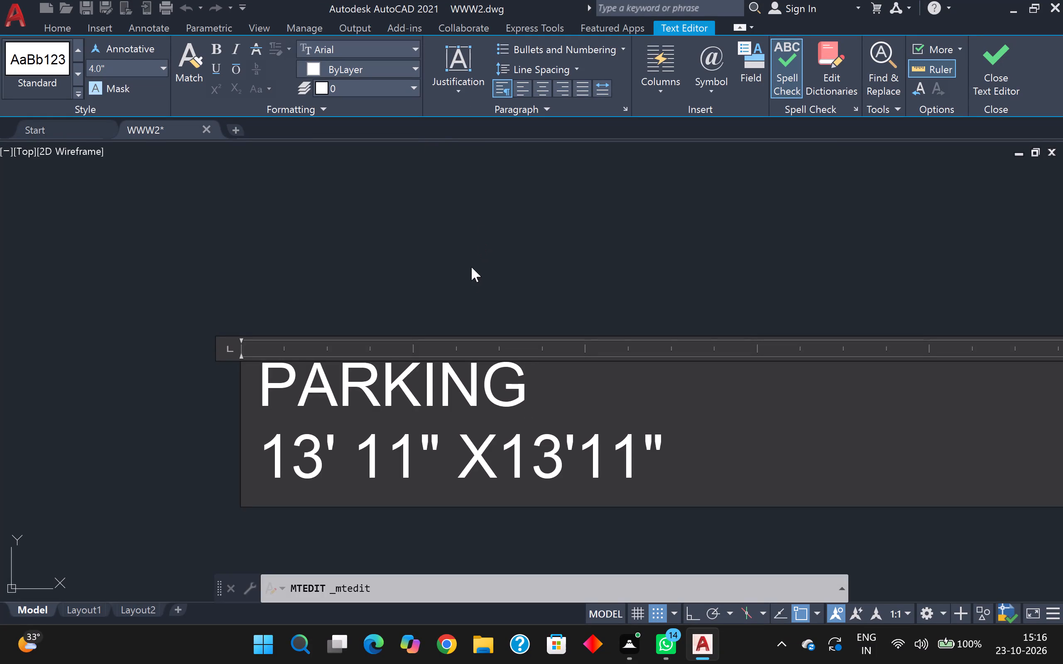
Change the first dimension in the PARKING label's size line to 14' 9".
scroll(412, 316, "down", 1)
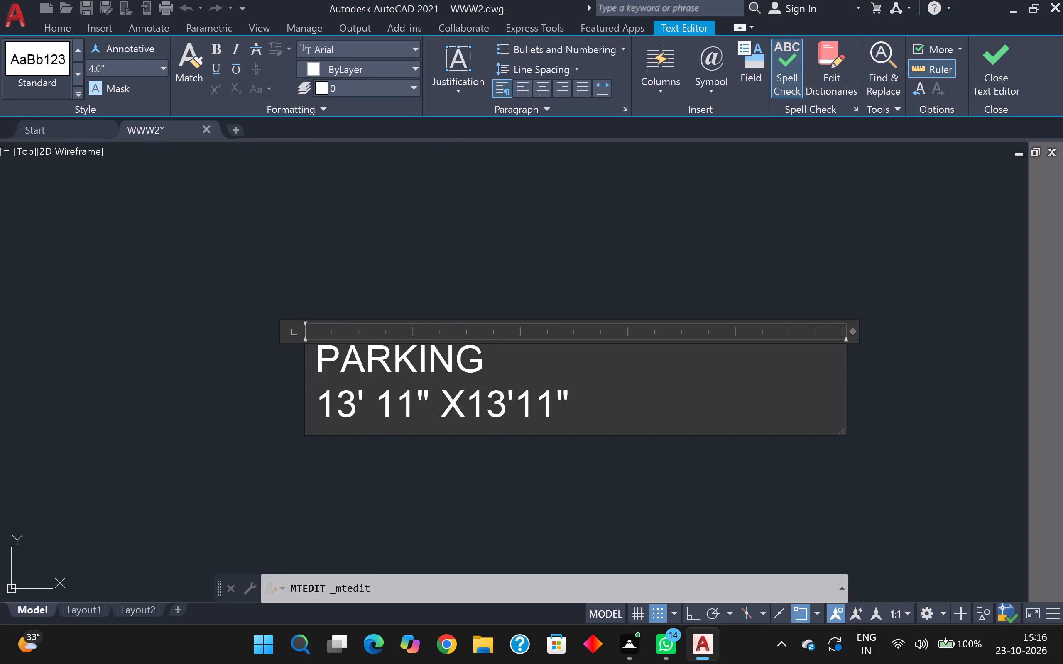
scroll(358, 422, "up", 2)
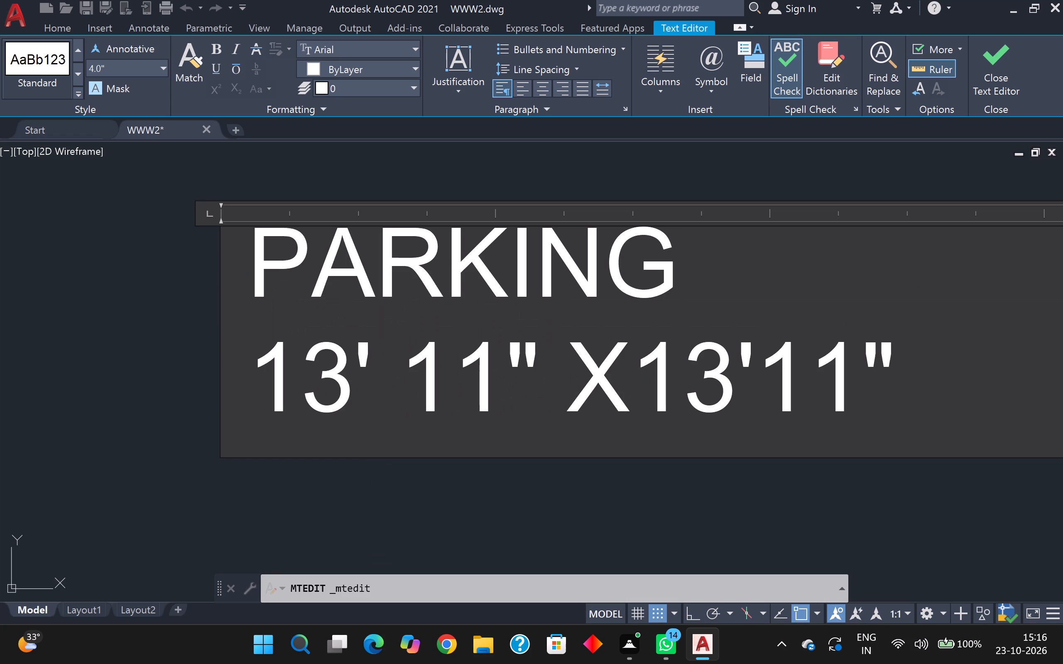
left_click(353, 386)
key("BackSpace")
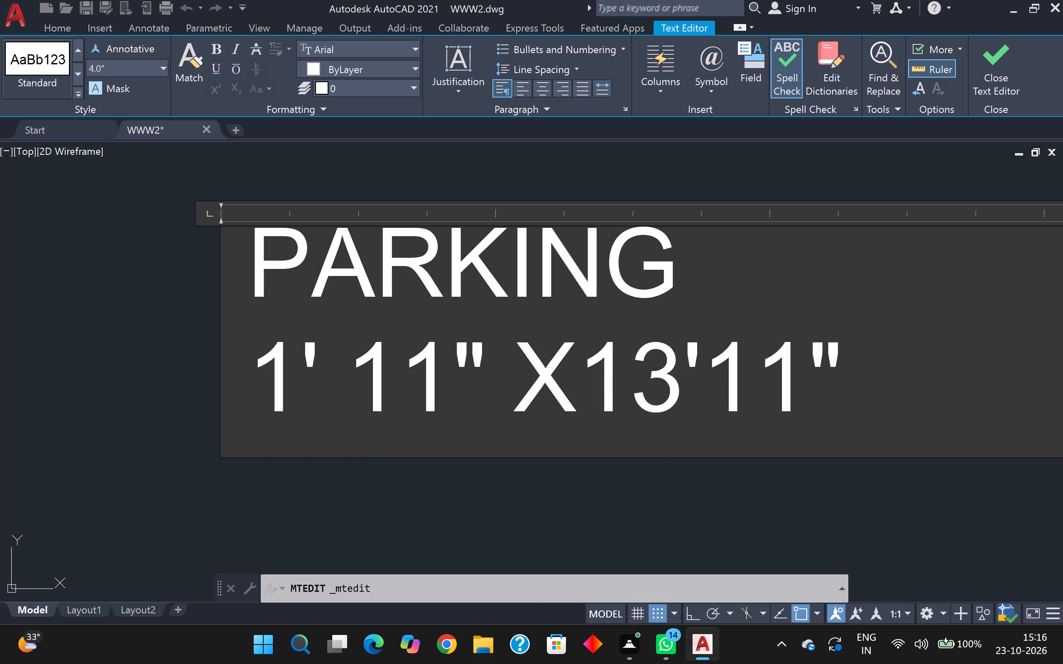
key("4")
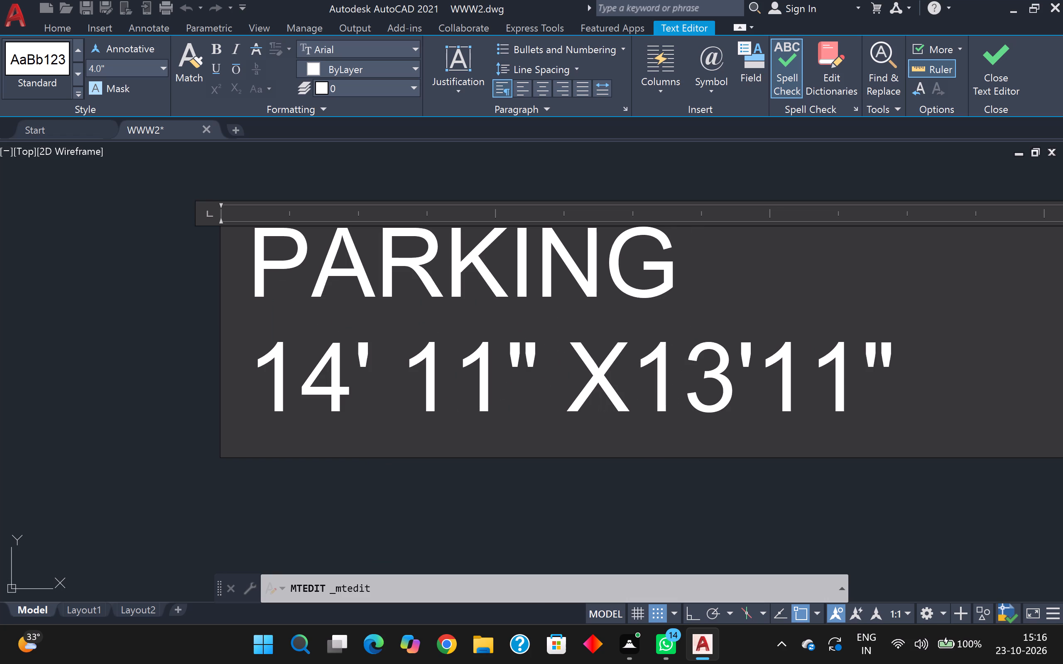
left_click(494, 388)
key("BackSpace")
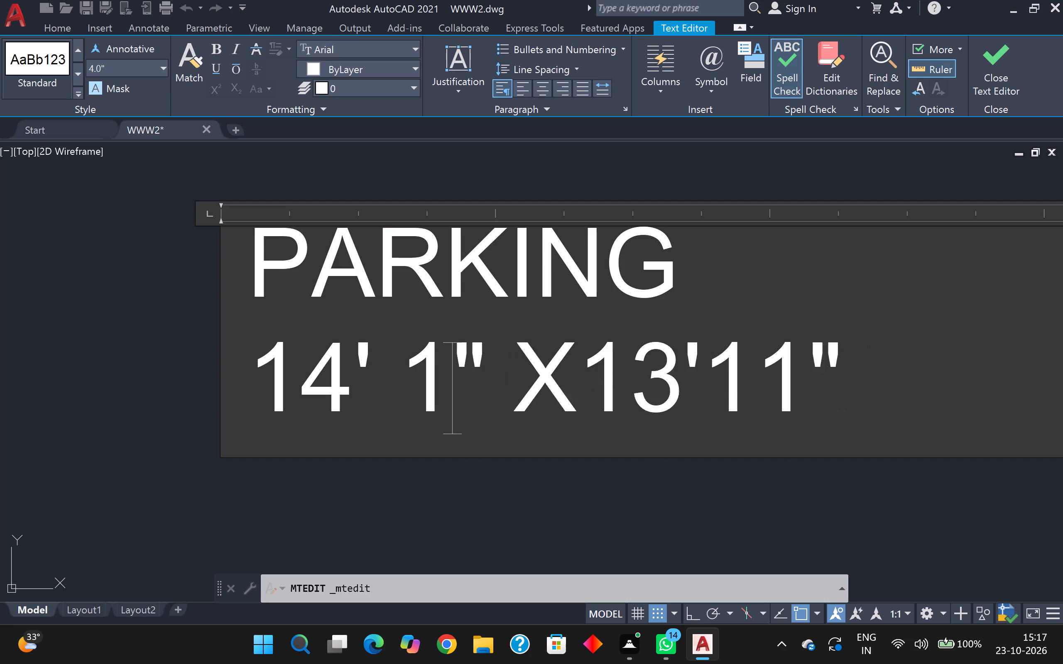
key("BackSpace")
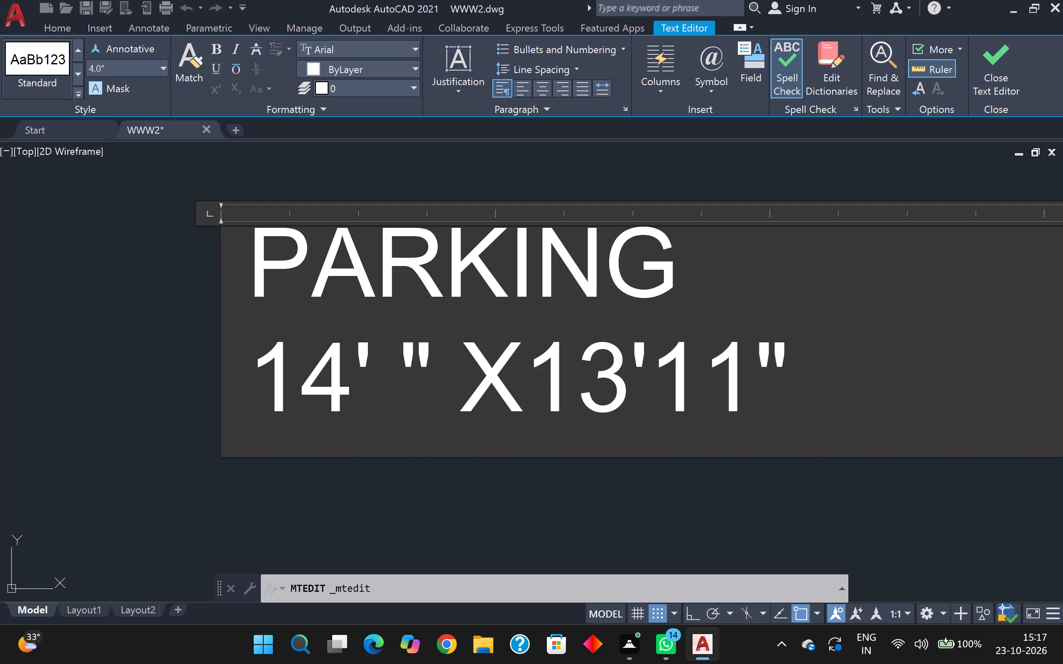
key("9")
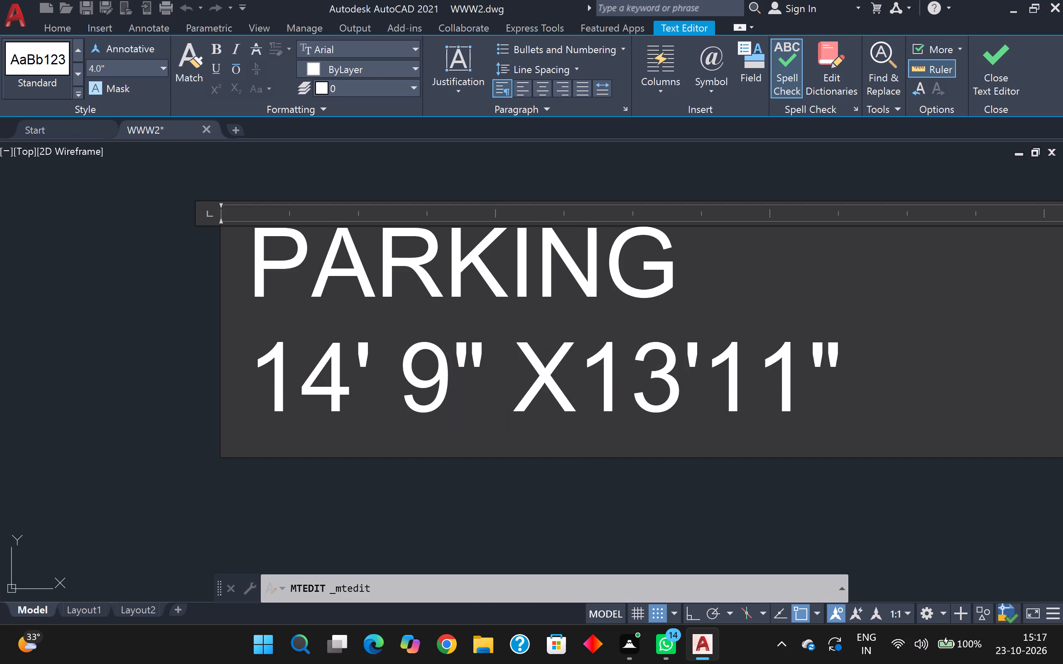
Change the second dimension in the PARKING label's size line to 14' 5" and finish the text.
scroll(494, 388, "up", 1)
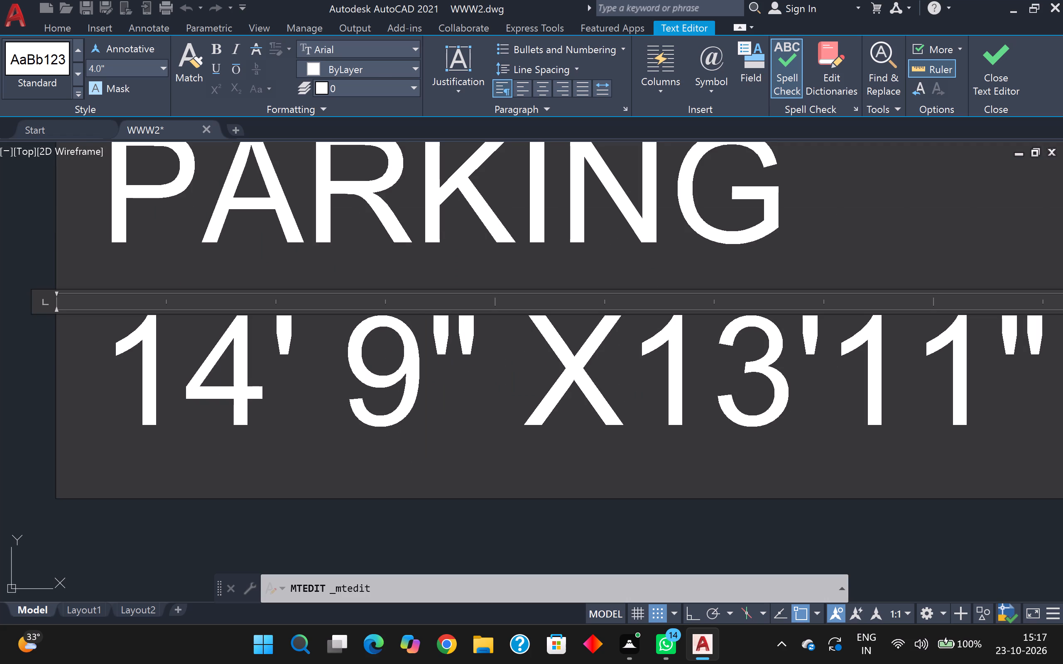
left_click(785, 386)
key("BackSpace")
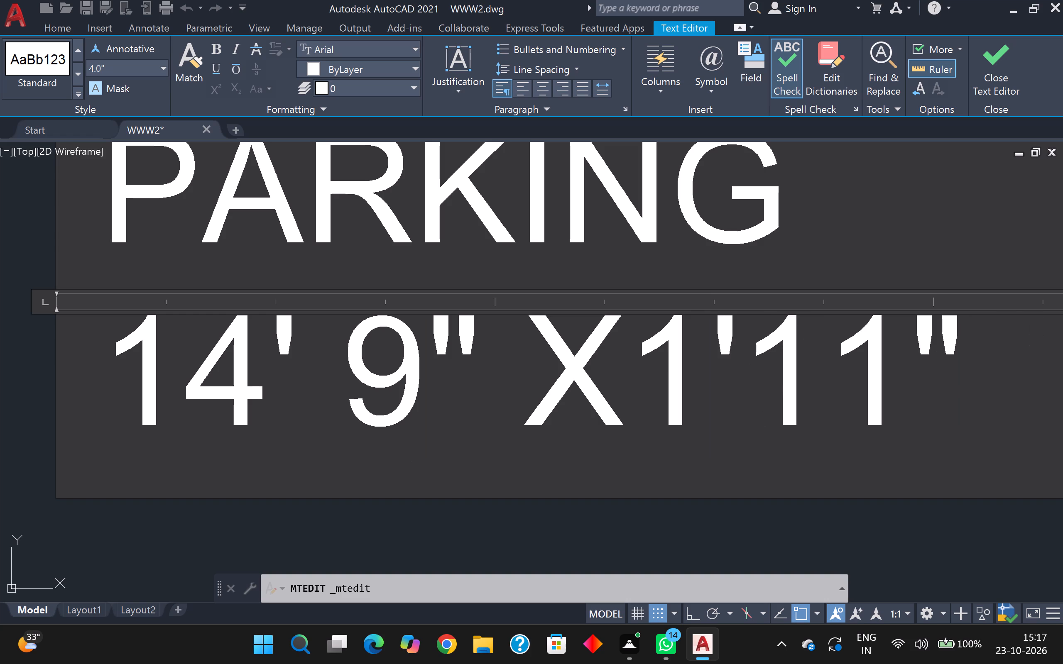
key("4")
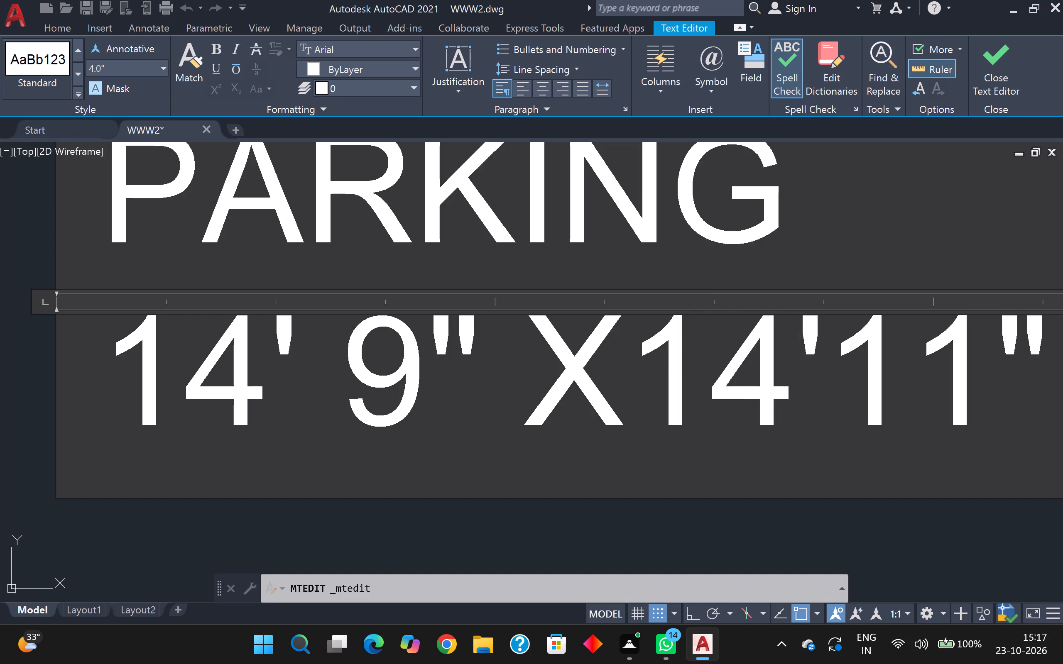
left_click(972, 401)
key("BackSpace")
key("BackSpace")
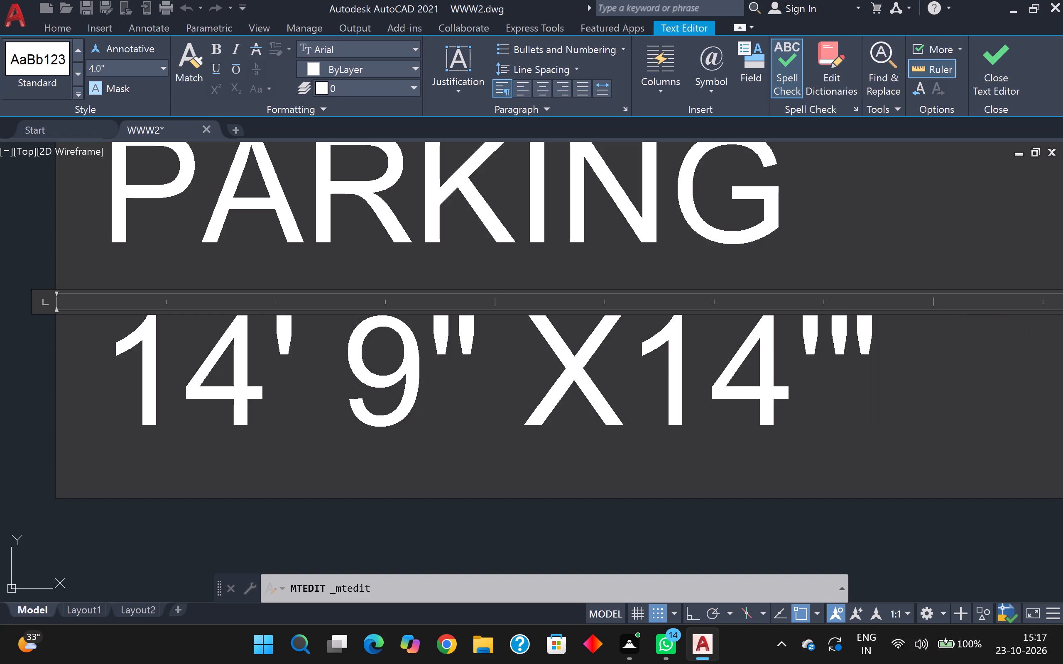
key("space")
type("25")
key("BackSpace")
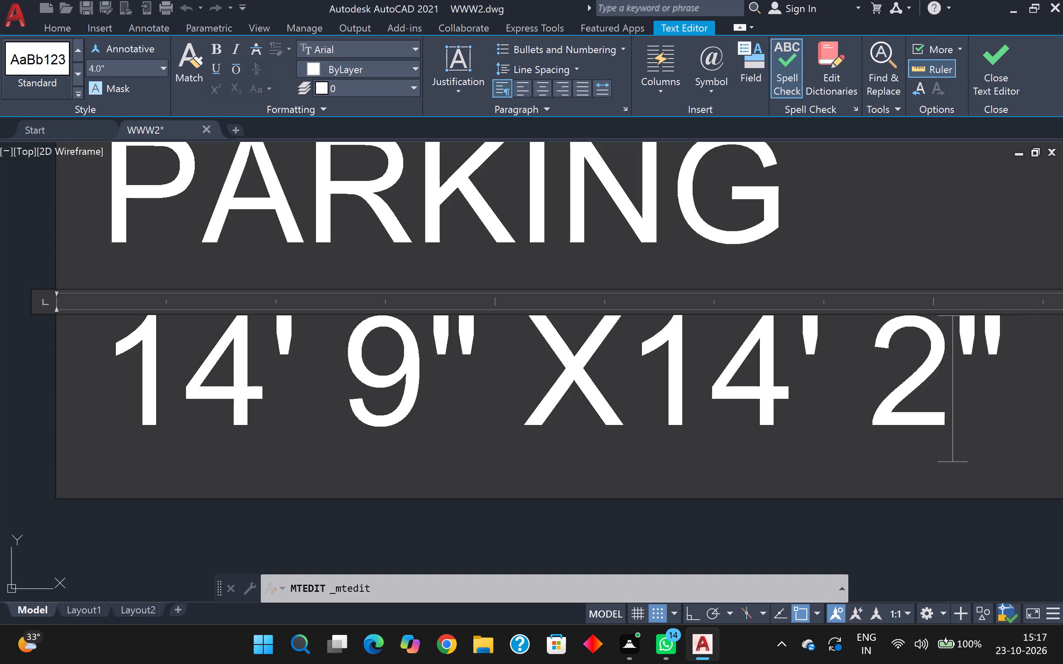
key("BackSpace")
key("5")
scroll(1017, 340, "down", 1)
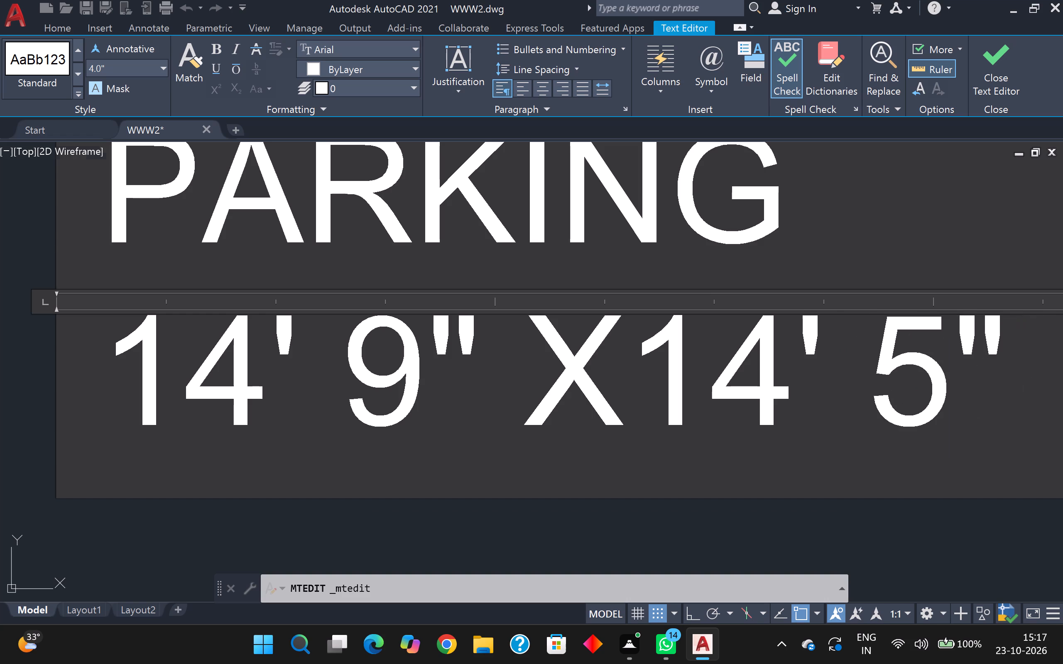
scroll(1017, 340, "down", 3)
left_click(996, 393)
Replace the name BED ROOM with DRAWING in the label of the southwest sitting room.
scroll(990, 395, "down", 2)
middle_click_drag(970, 321, 858, 393)
scroll(717, 307, "up", 1)
double_click(661, 312)
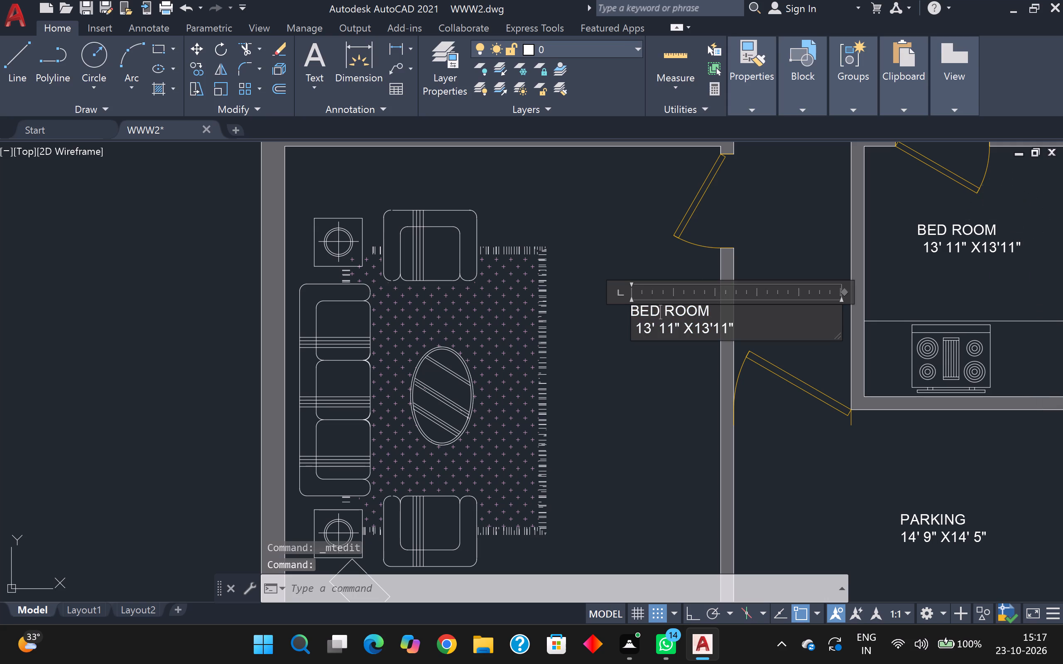
scroll(729, 327, "up", 1)
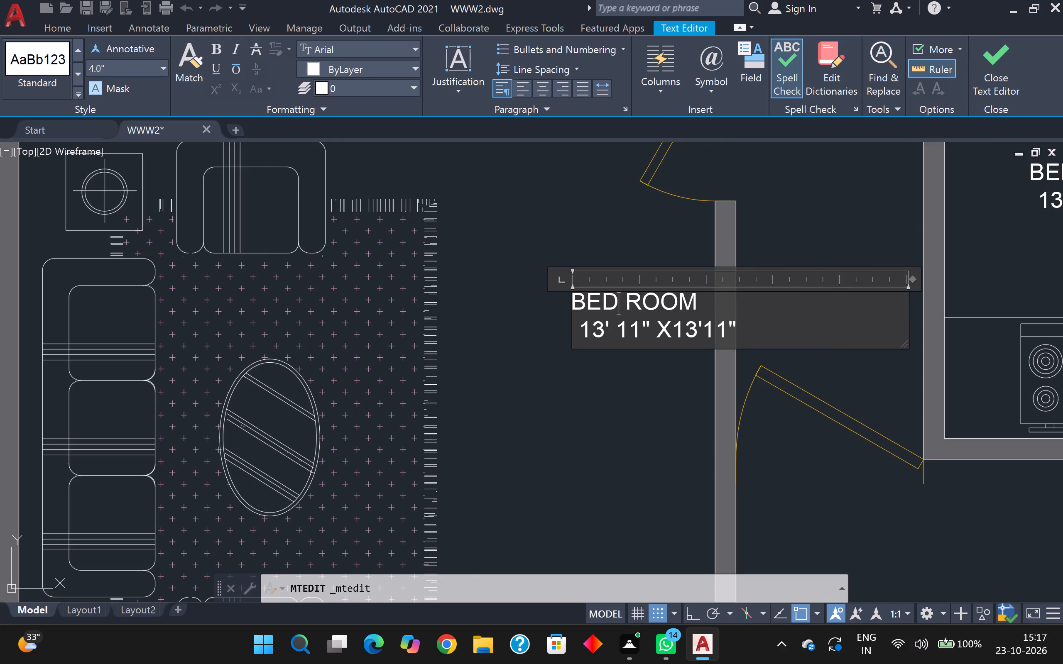
left_click(701, 310)
key("BackSpace")
key("BackSpace")
key("BackSpace")
key("BackSpace")
key("BackSpace")
key("BackSpace")
key("BackSpace")
key("BackSpace")
key("BackSpace")
key("BackSpace")
key("BackSpace")
key("BackSpace")
key("BackSpace")
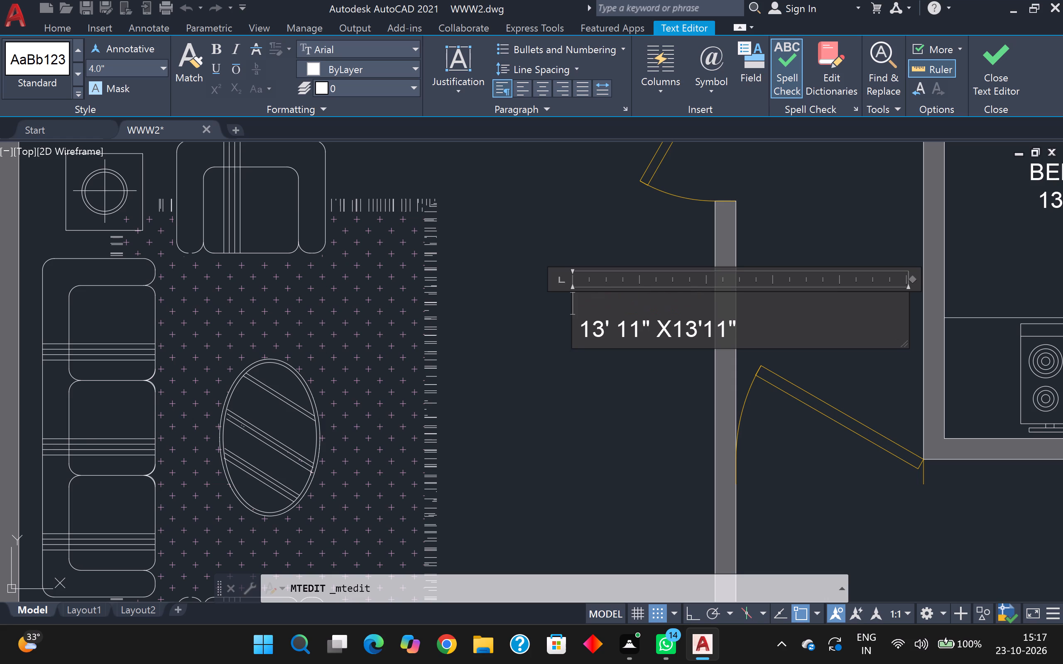
key("space")
type("DRAWIN")
key("r")
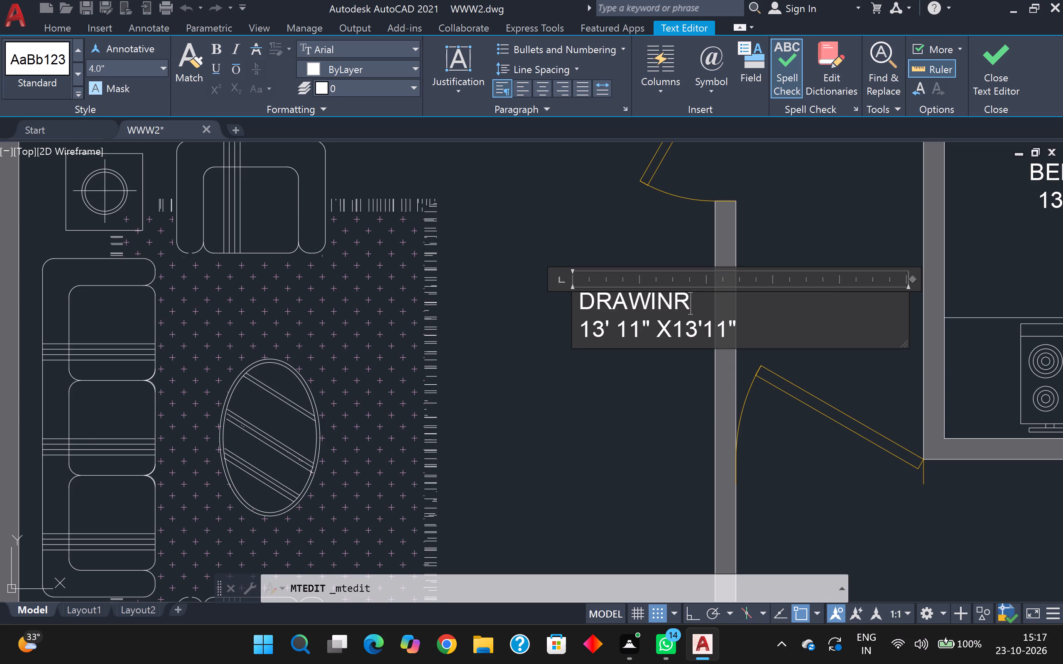
key("BackSpace")
key("g")
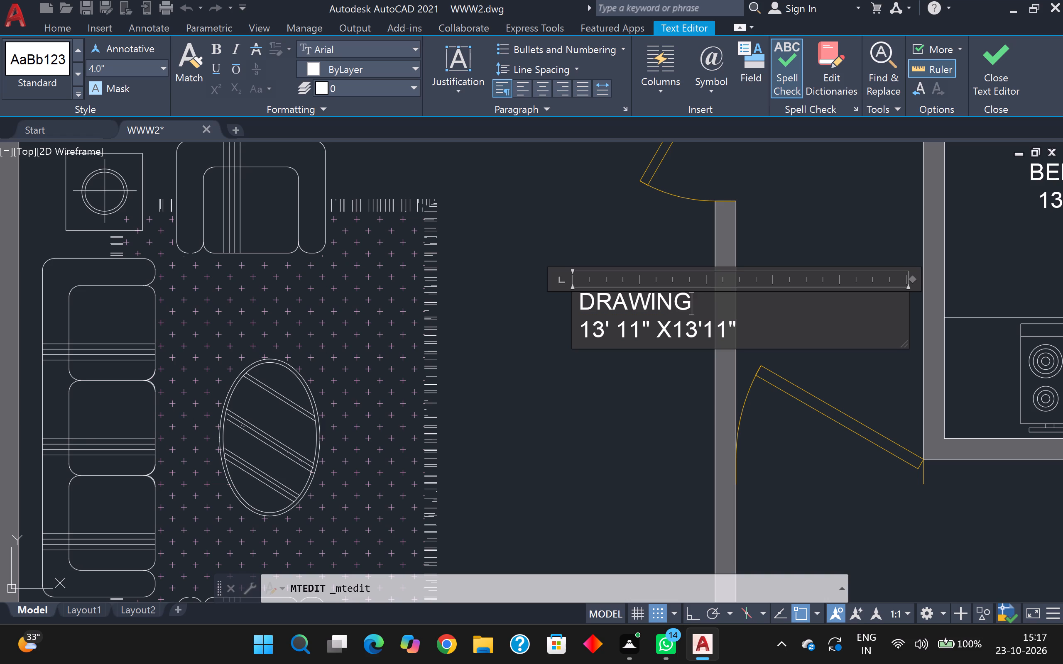
Change the first dimension in the DRAWING label's size line to 14' 9" and finish the text.
left_click(640, 332)
key("BackSpace")
key("BackSpace")
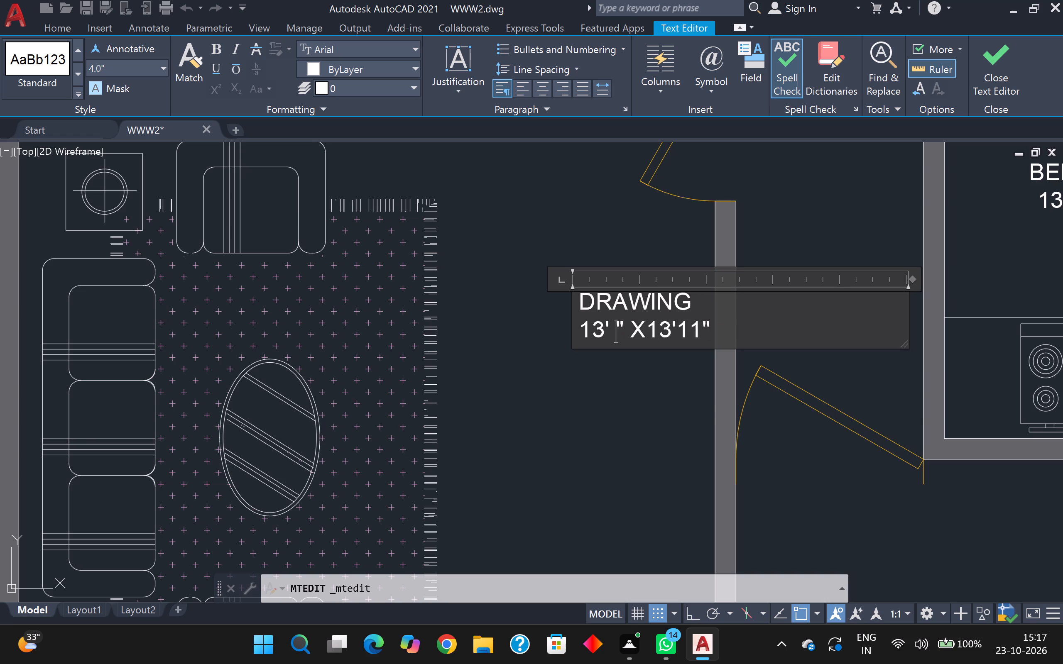
type("9+")
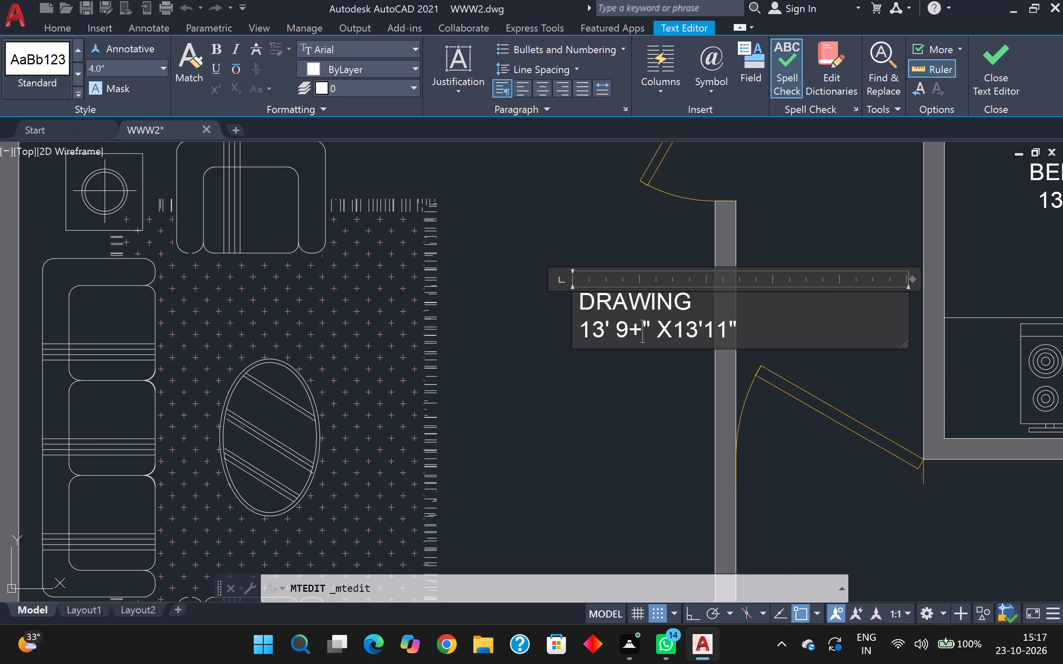
key("BackSpace")
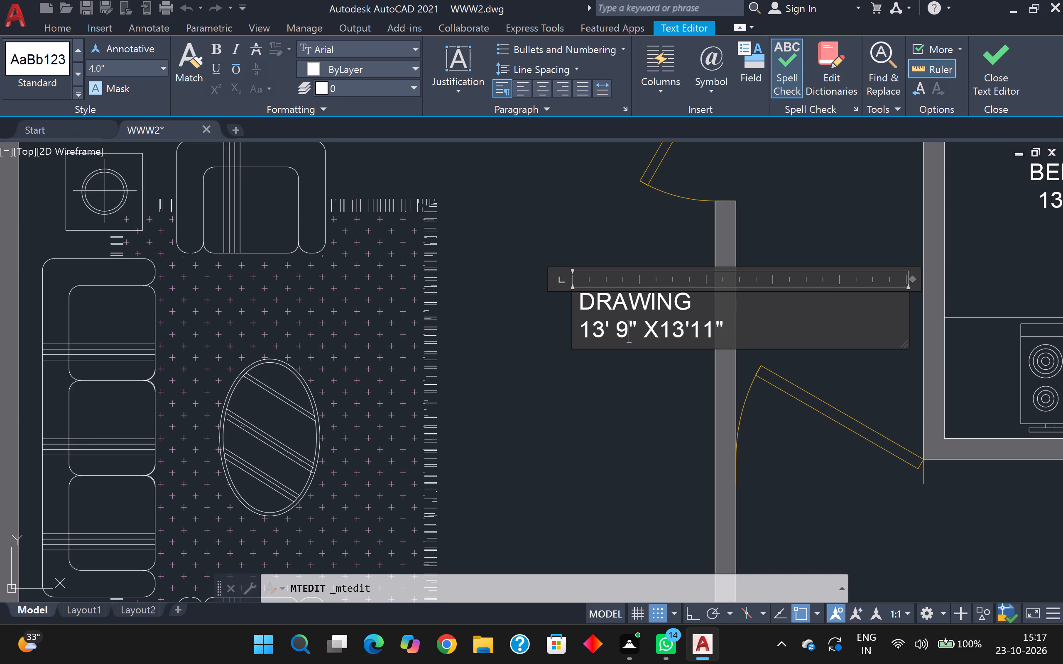
left_click(604, 339)
key("BackSpace")
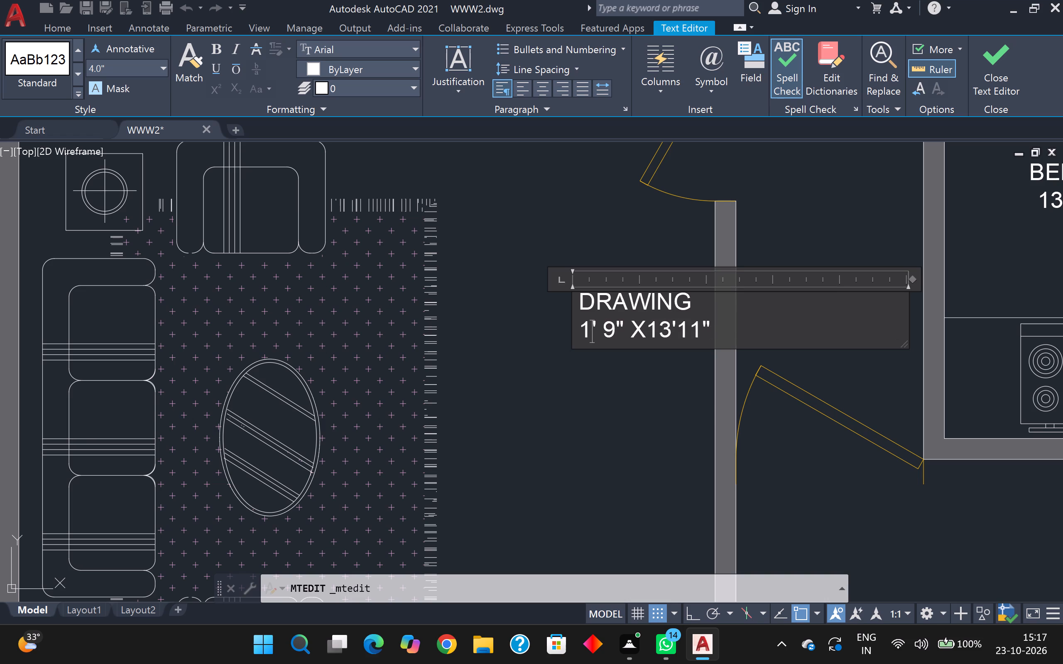
key("4")
scroll(604, 339, "up", 1)
left_click(605, 369)
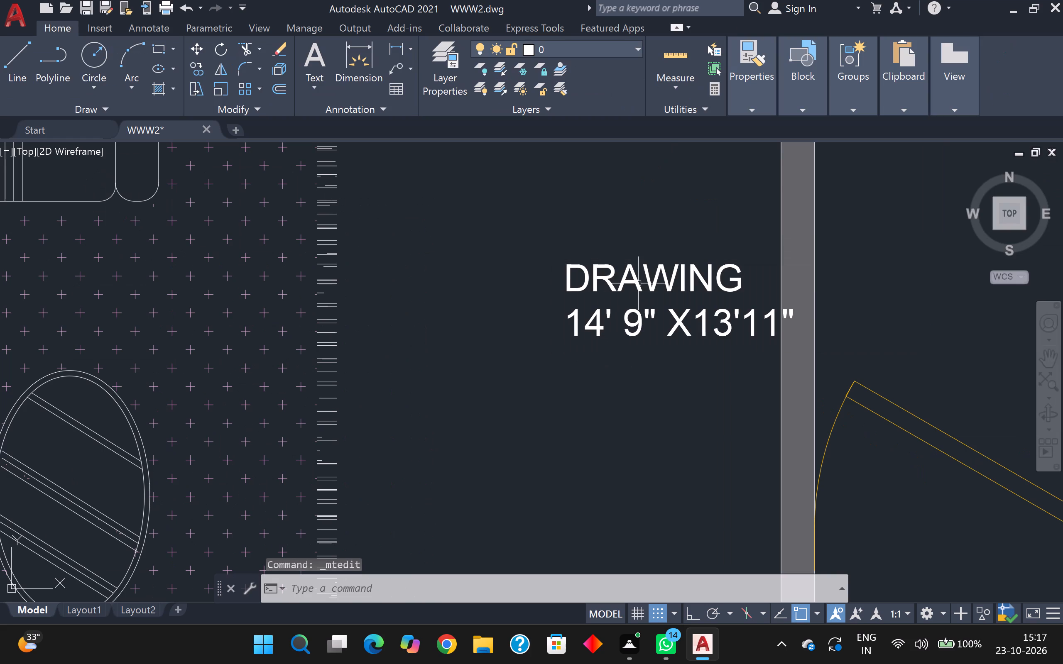
Move the DRAWING label slightly west so its size line clears the sitting room's east wall.
left_click(638, 283)
key("m")
key("Return")
left_click(637, 281)
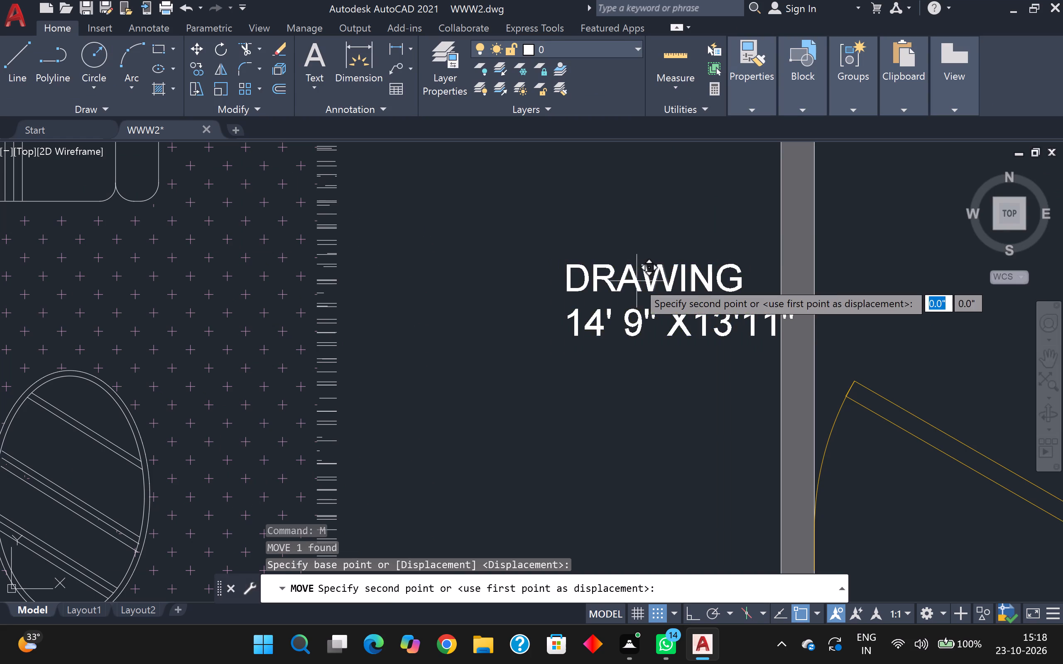
left_click(588, 283)
Replace the name BED ROOM with KITCHEN in the kitchen's label, keeping the size on its own line.
scroll(588, 283, "down", 3)
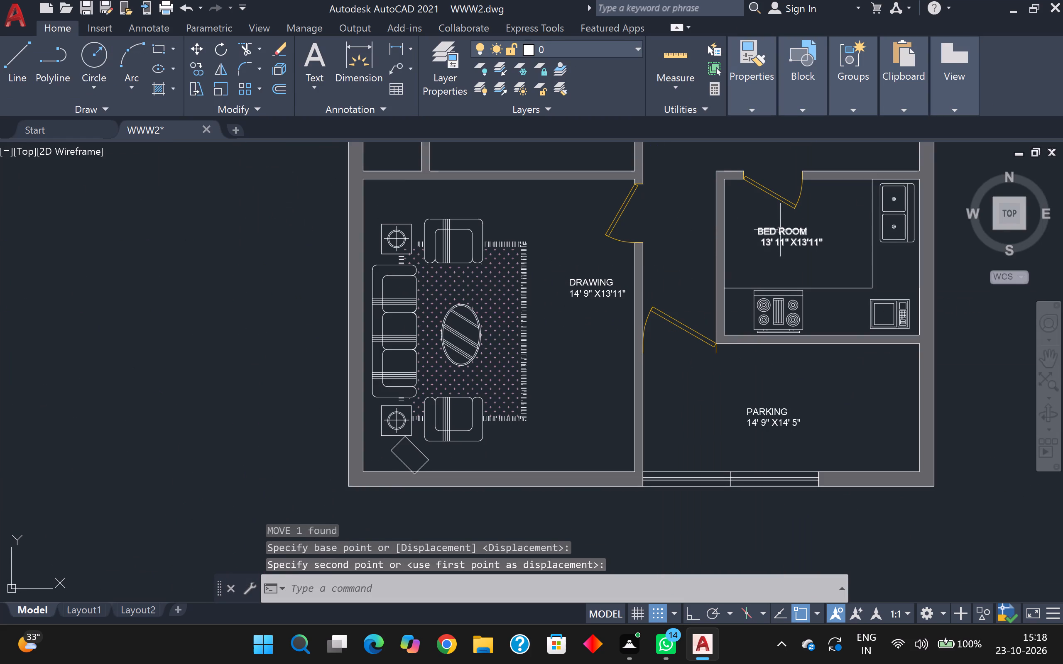
double_click(783, 232)
scroll(783, 232, "up", 4)
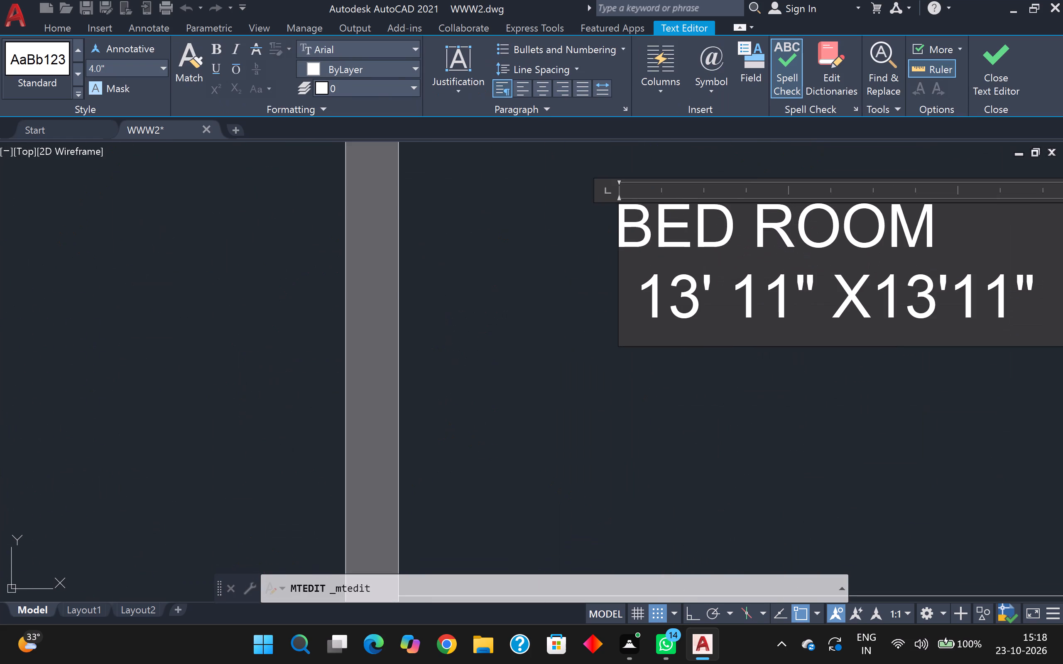
left_click_drag(977, 222, 617, 266)
key("BackSpace")
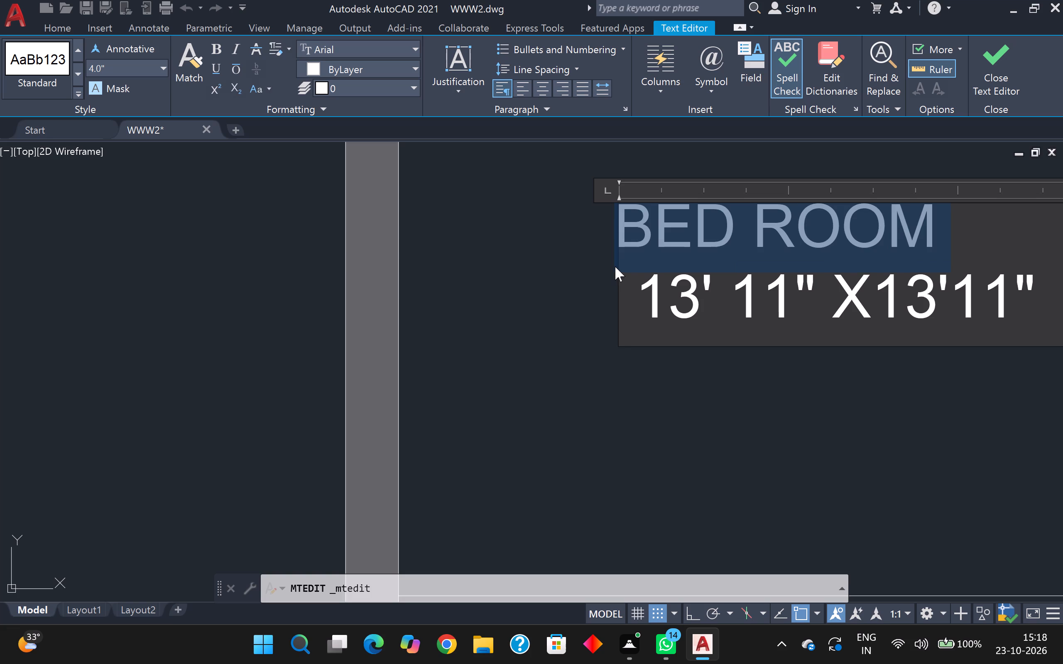
type("KIT")
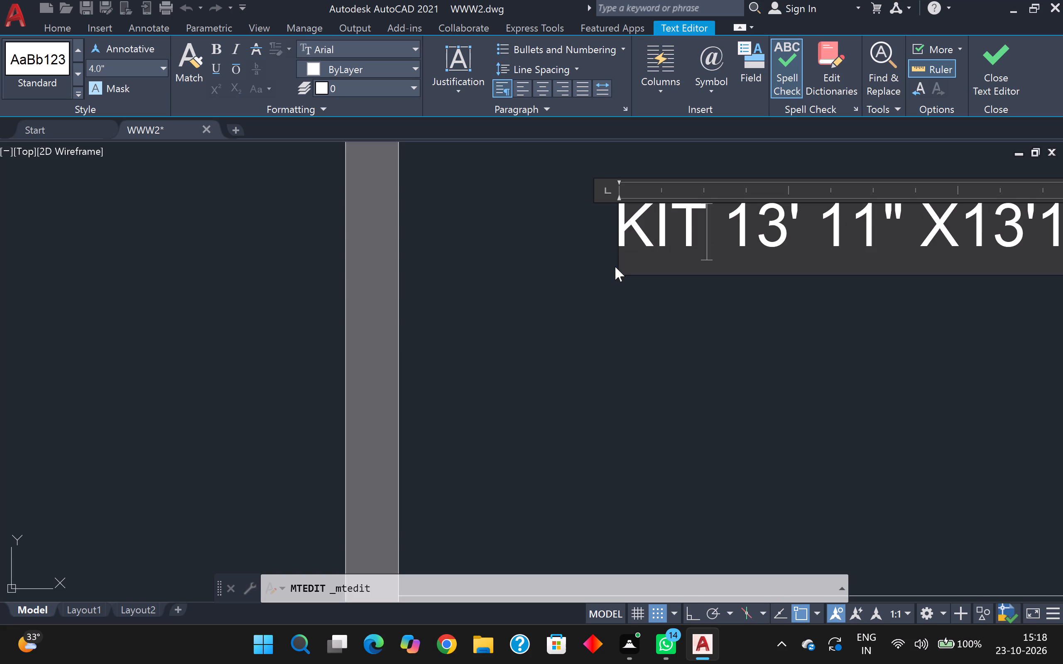
type("CHEN")
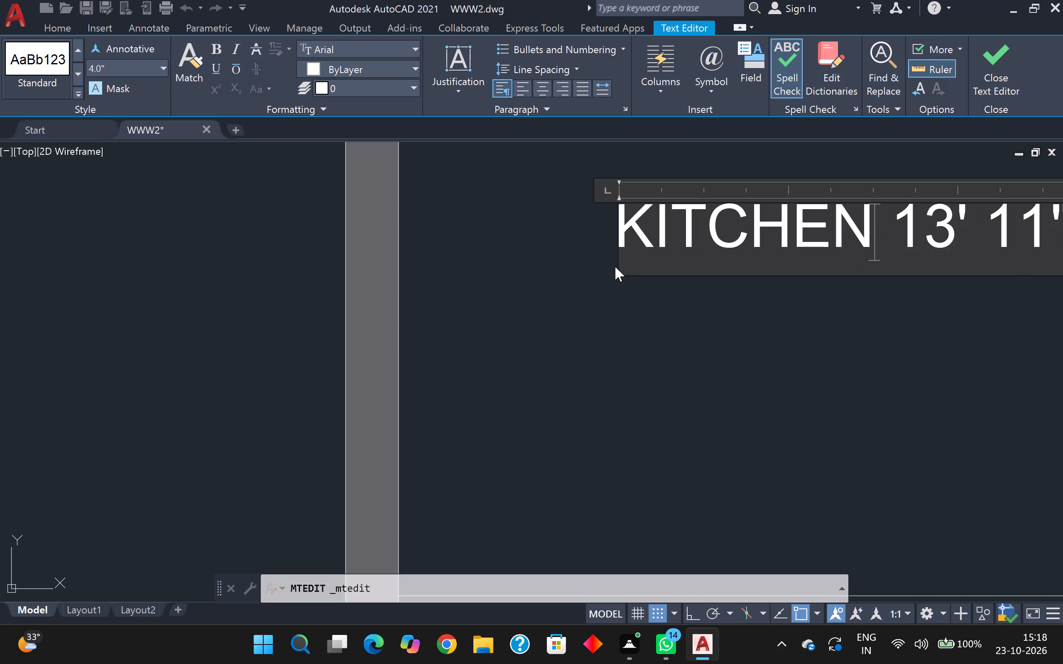
key("Return")
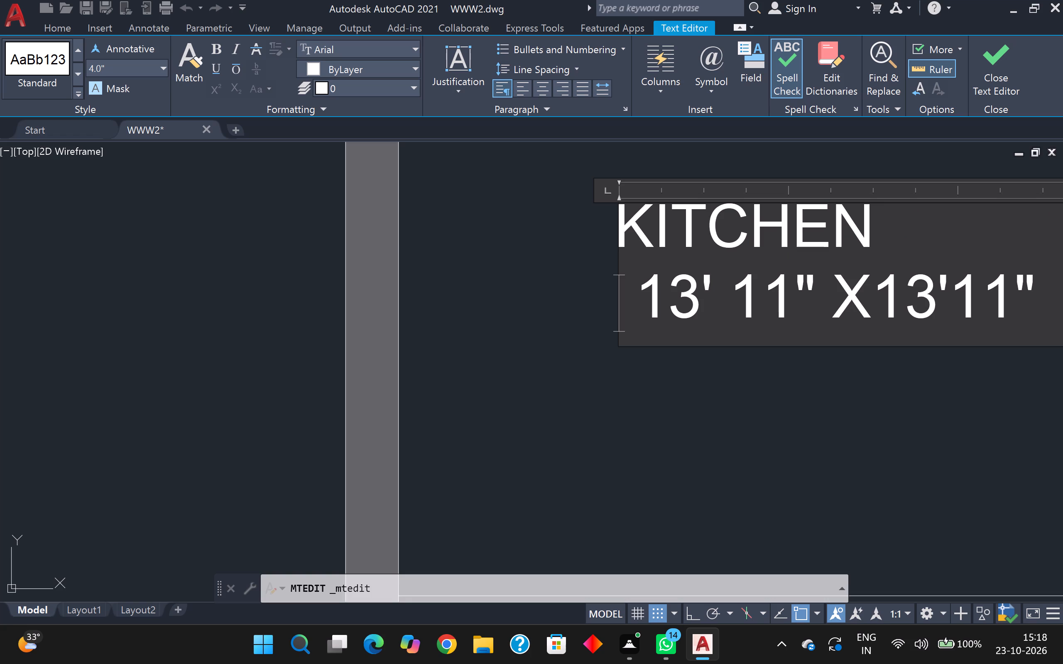
Change the first dimension in the KITCHEN label's size line to 10'.
left_click(813, 305)
key("BackSpace")
key("BackSpace")
key("BackSpace")
key("BackSpace")
key("BackSpace")
key("BackSpace")
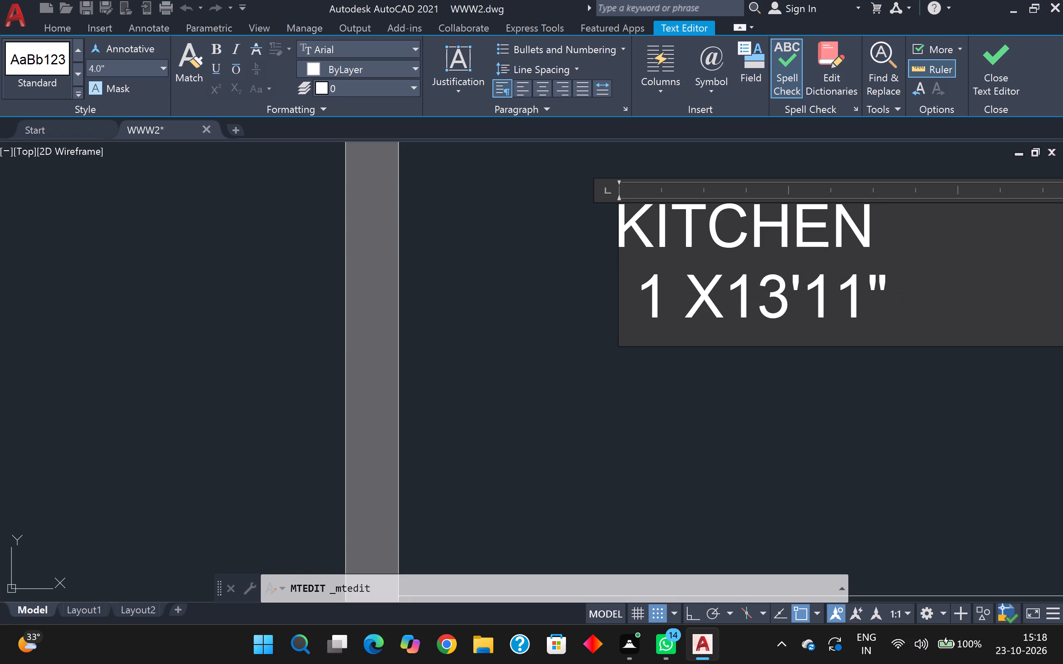
key("0")
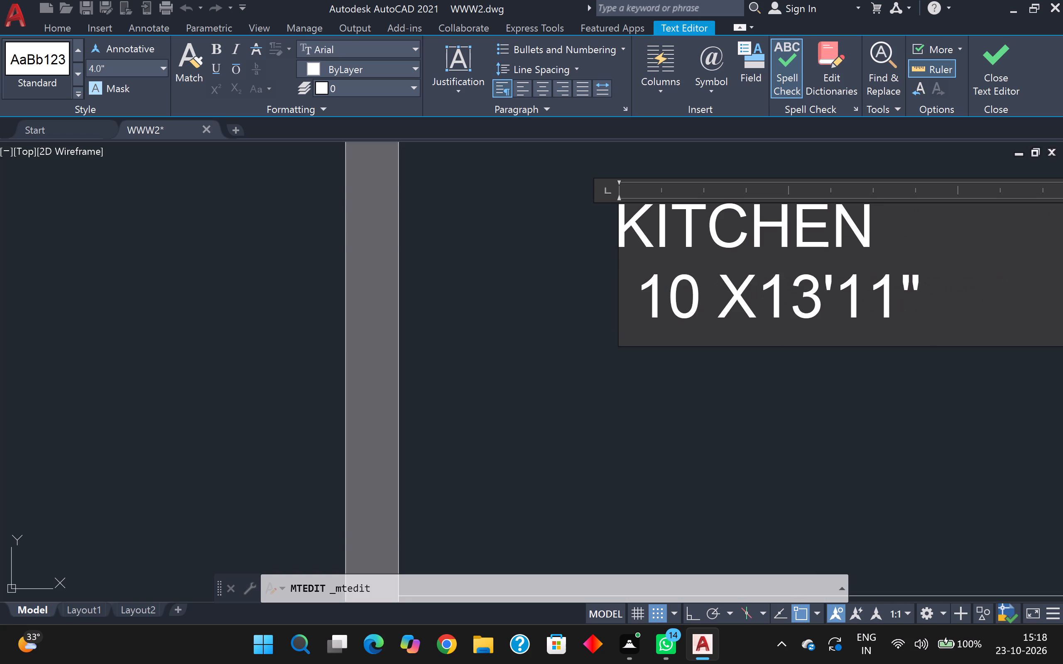
key("apostrophe")
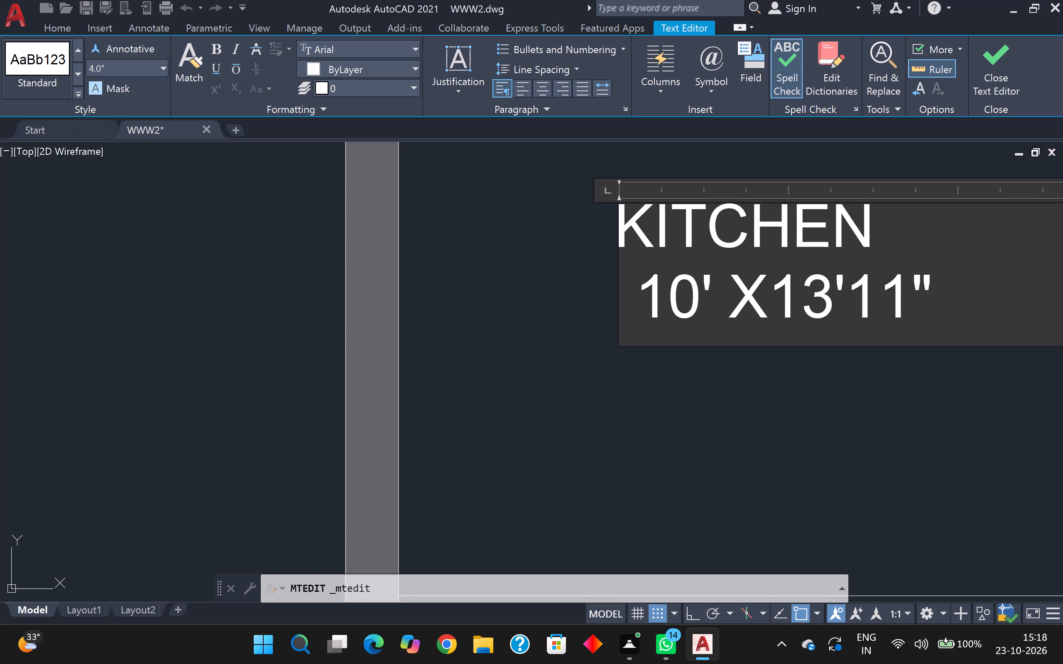
Change the second dimension in the KITCHEN label's size line to 8' and finish the text.
left_click(946, 309)
key("BackSpace")
key("BackSpace")
key("BackSpace")
key("BackSpace")
key("BackSpace")
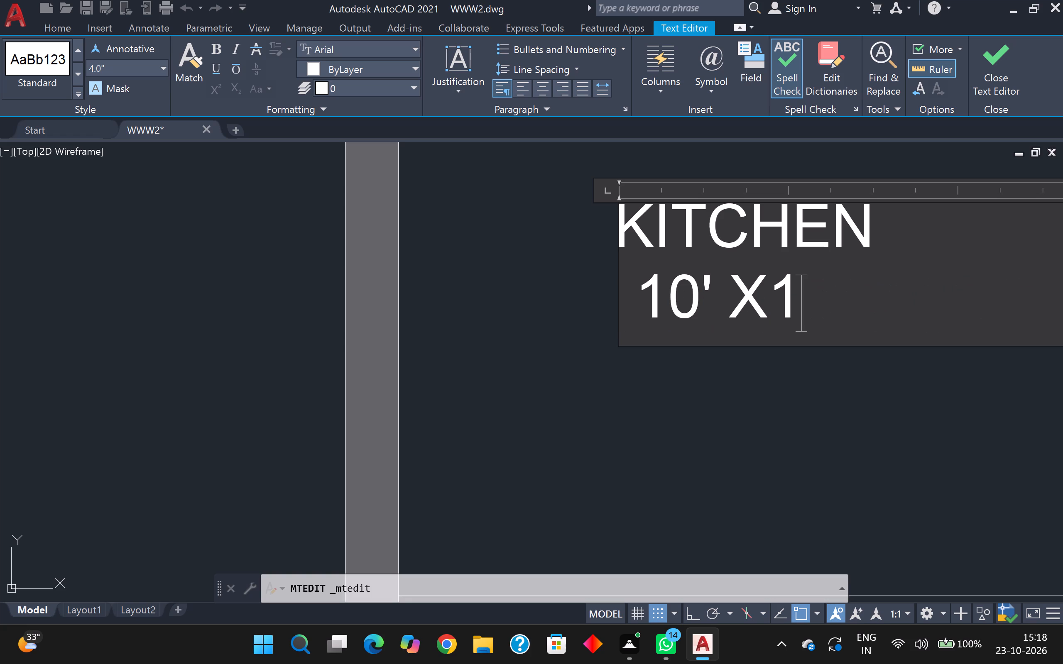
key("BackSpace")
key("space")
type("8'")
scroll(870, 277, "up", 1)
scroll(870, 276, "down", 3)
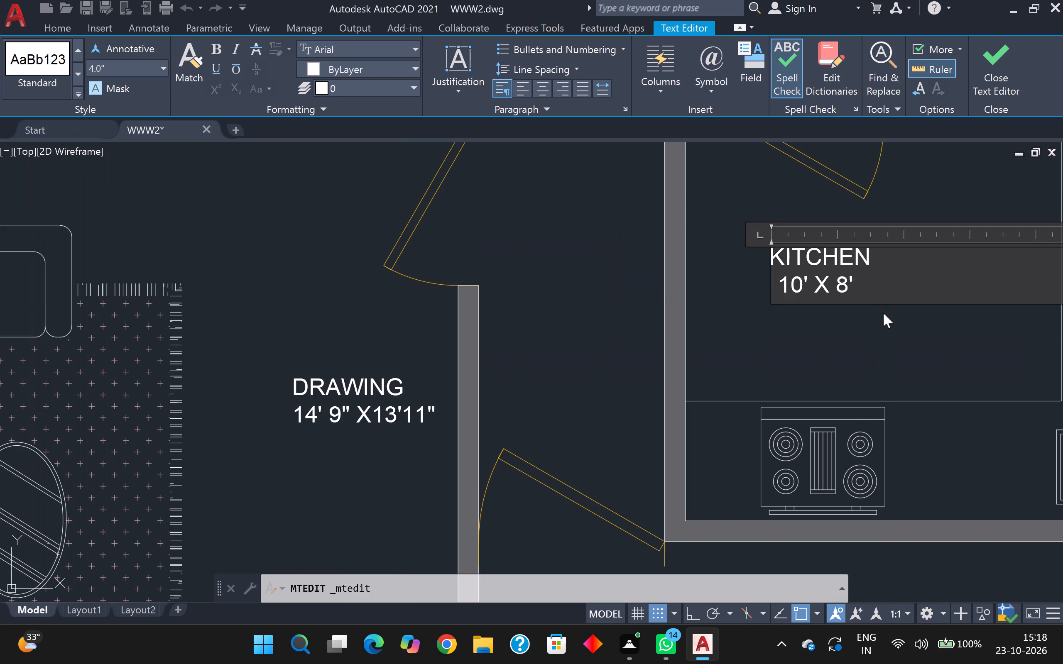
left_click(883, 313)
Replace the name BED ROOM with HALL in the label below the sofa set, north of the kitchen.
scroll(883, 313, "down", 3)
scroll(841, 237, "up", 3)
middle_click_drag(838, 237, 838, 239)
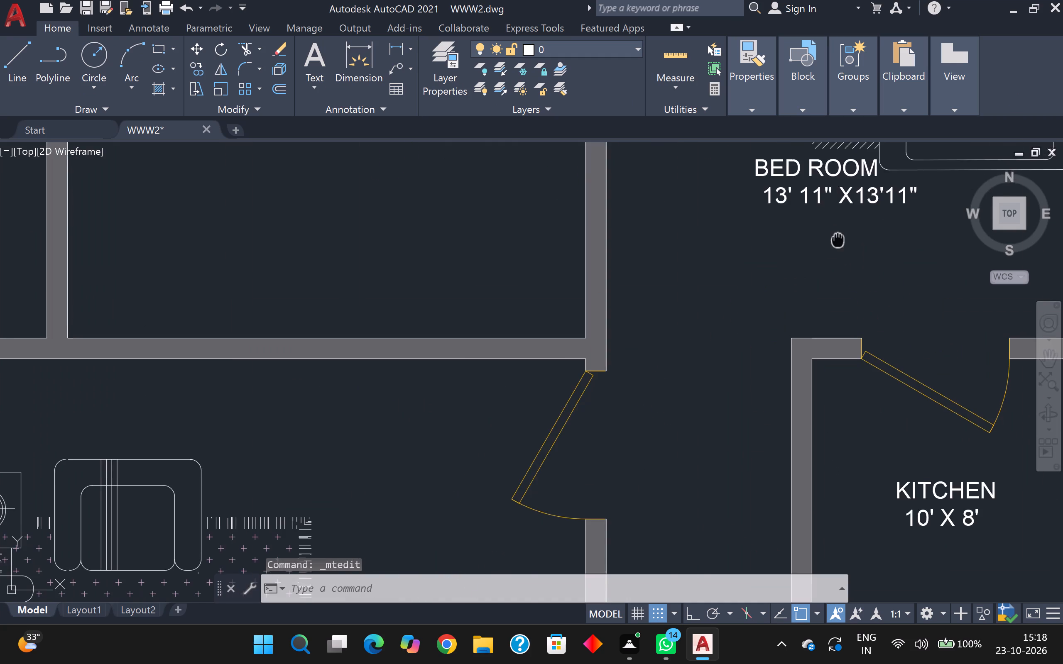
middle_click_drag(838, 239, 862, 359)
scroll(839, 258, "down", 1)
scroll(847, 338, "down", 2)
double_click(842, 325)
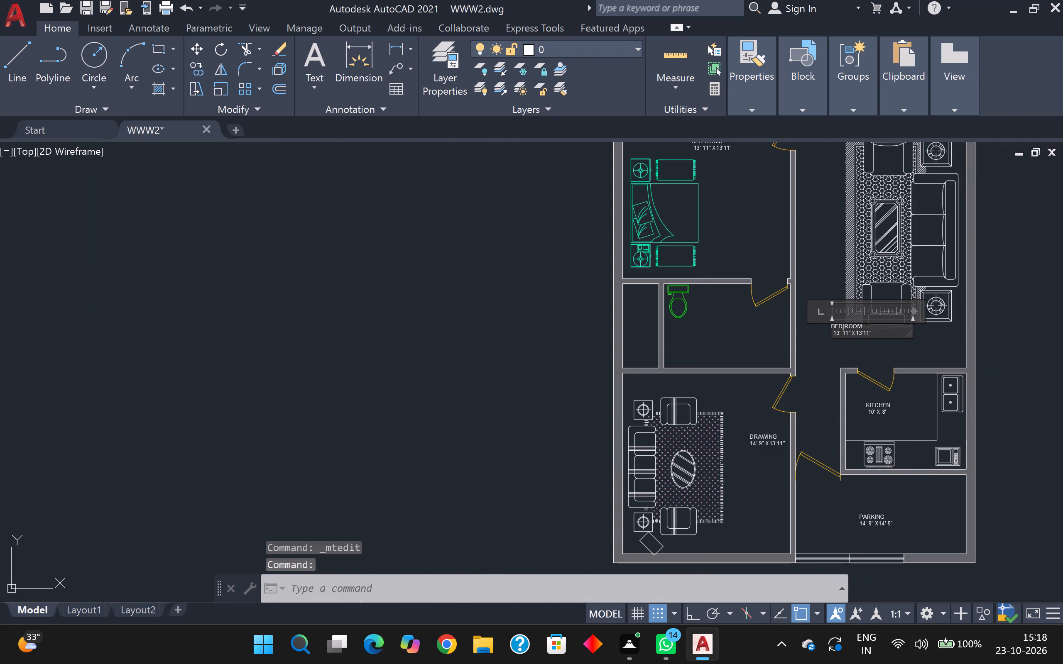
scroll(841, 325, "up", 3)
scroll(928, 320, "up", 3)
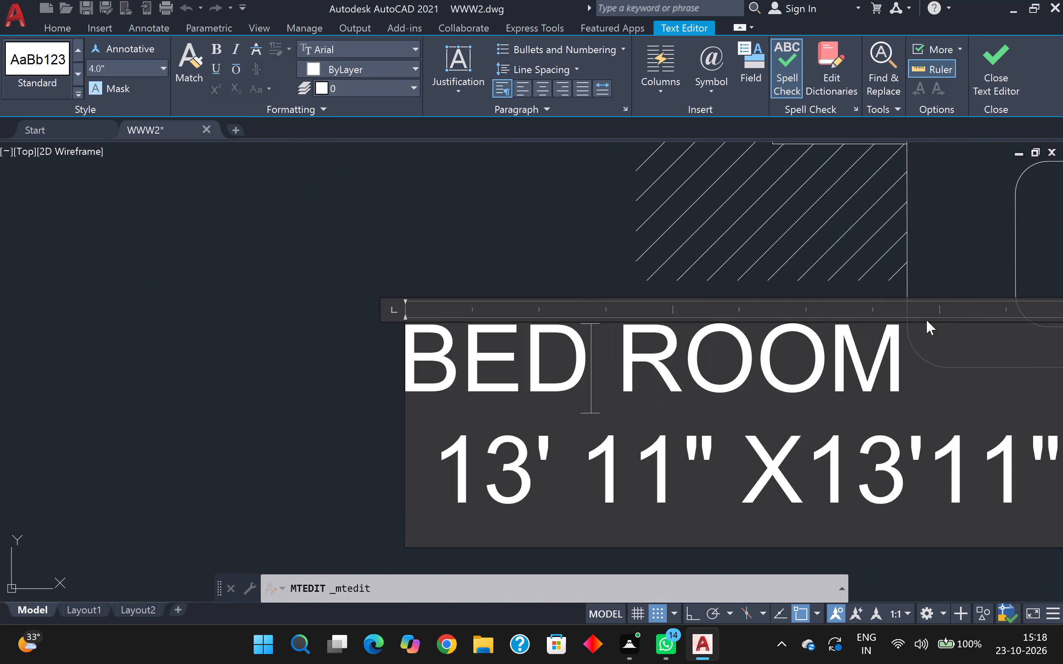
left_click(900, 349)
key("BackSpace")
key("BackSpace")
key("BackSpace")
key("BackSpace")
key("BackSpace")
key("BackSpace")
key("BackSpace")
key("BackSpace")
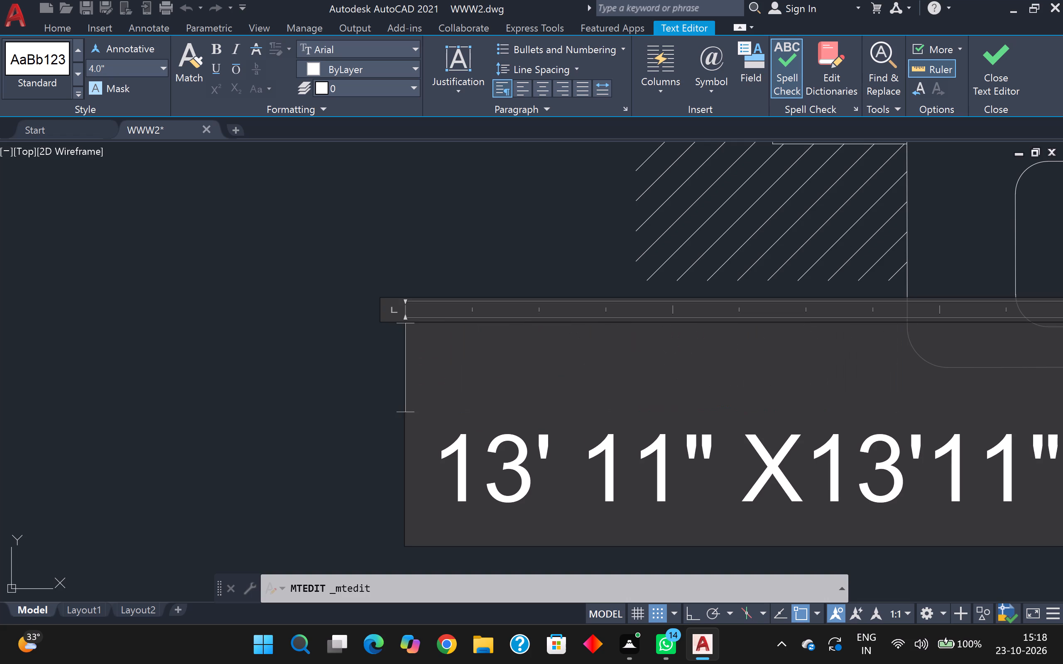
type("HA")
key("k")
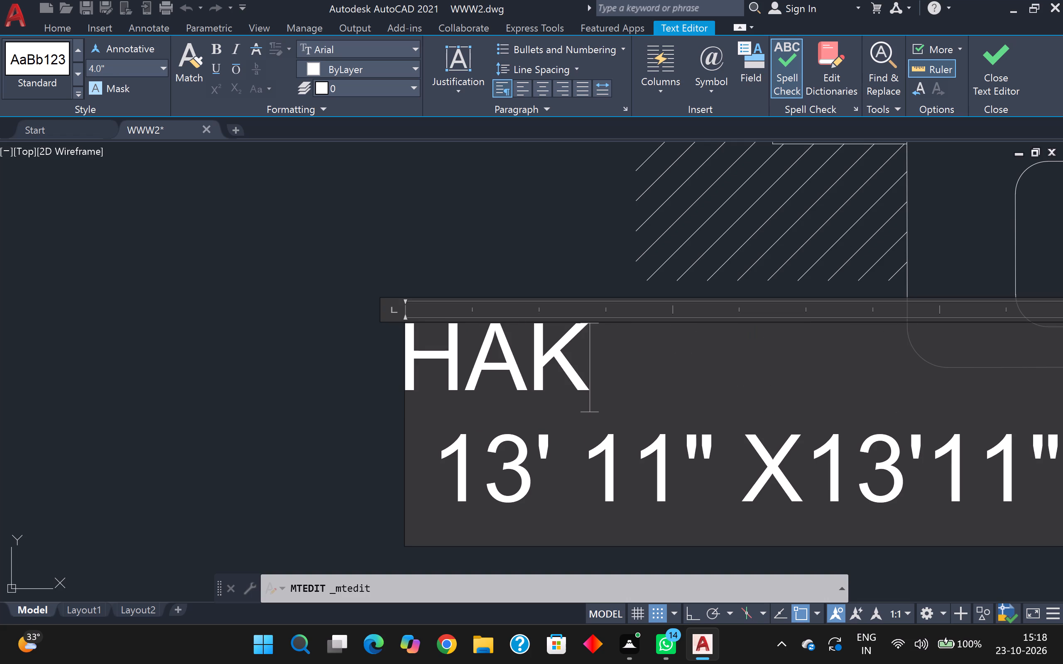
key("BackSpace")
type("LL")
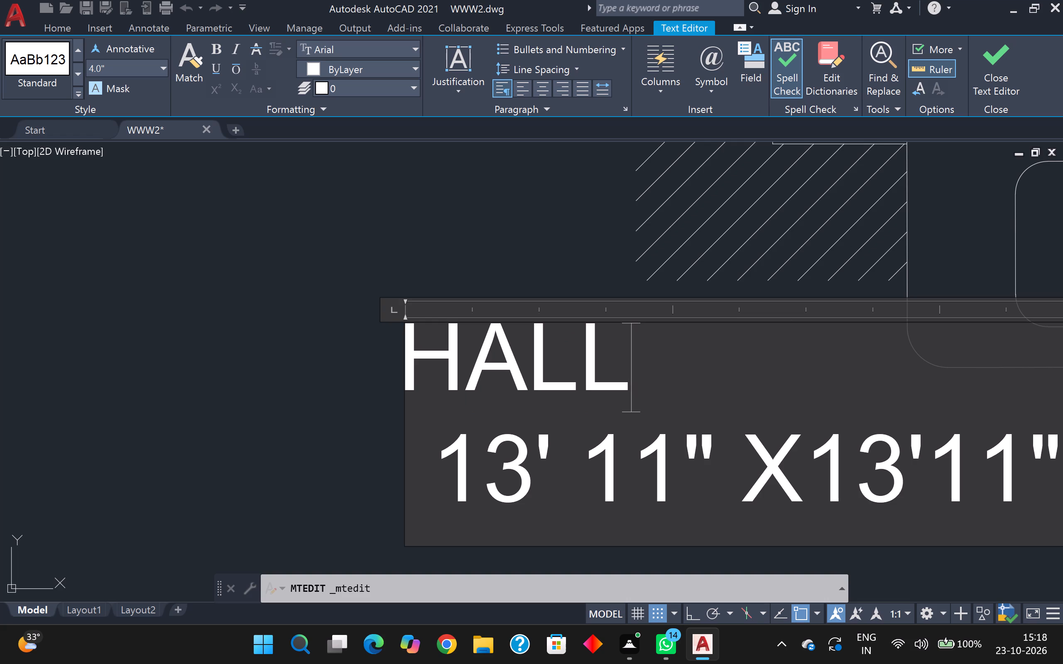
Change the first dimension in the HALL label's size line to 14' 9" and finish the text.
left_click(543, 475)
key("BackSpace")
key("4")
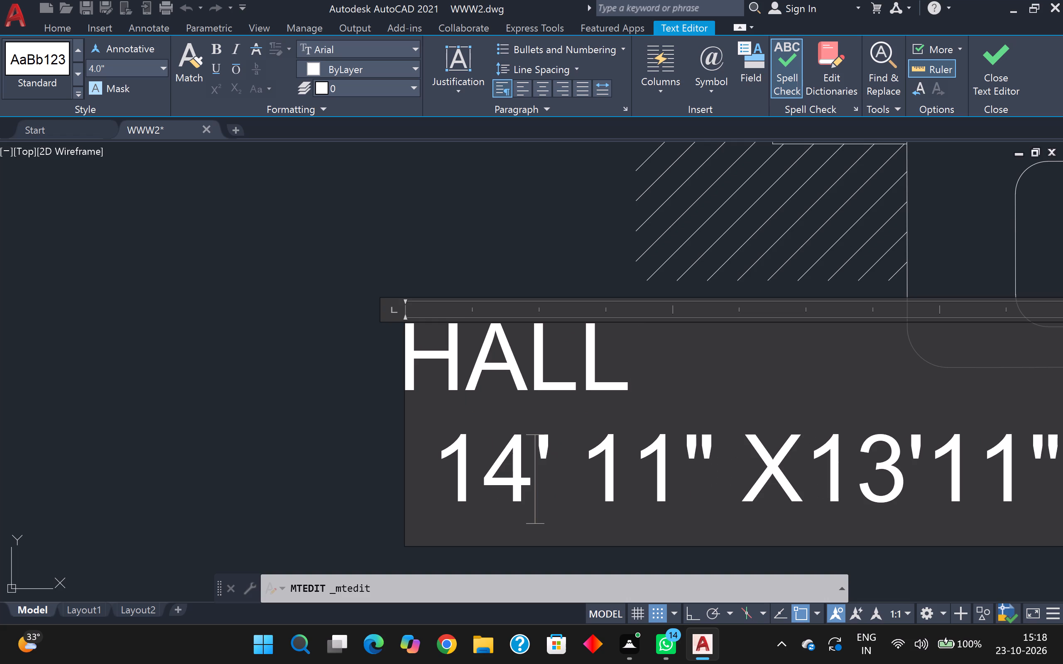
left_click(676, 473)
key("BackSpace")
key("BackSpace")
key("space")
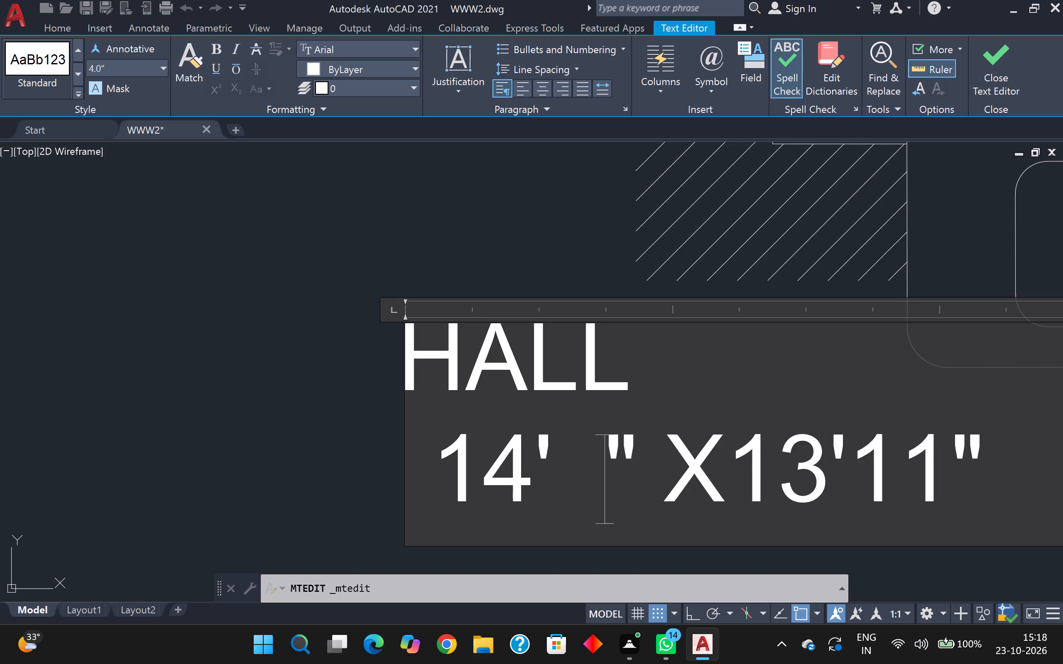
key("9")
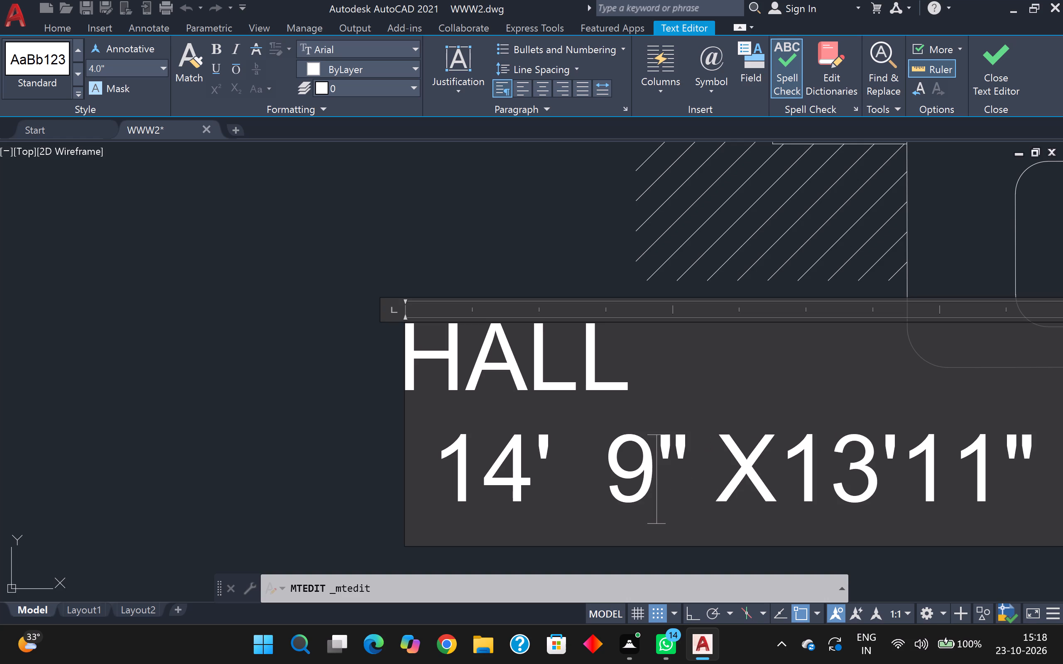
scroll(676, 472, "down", 1)
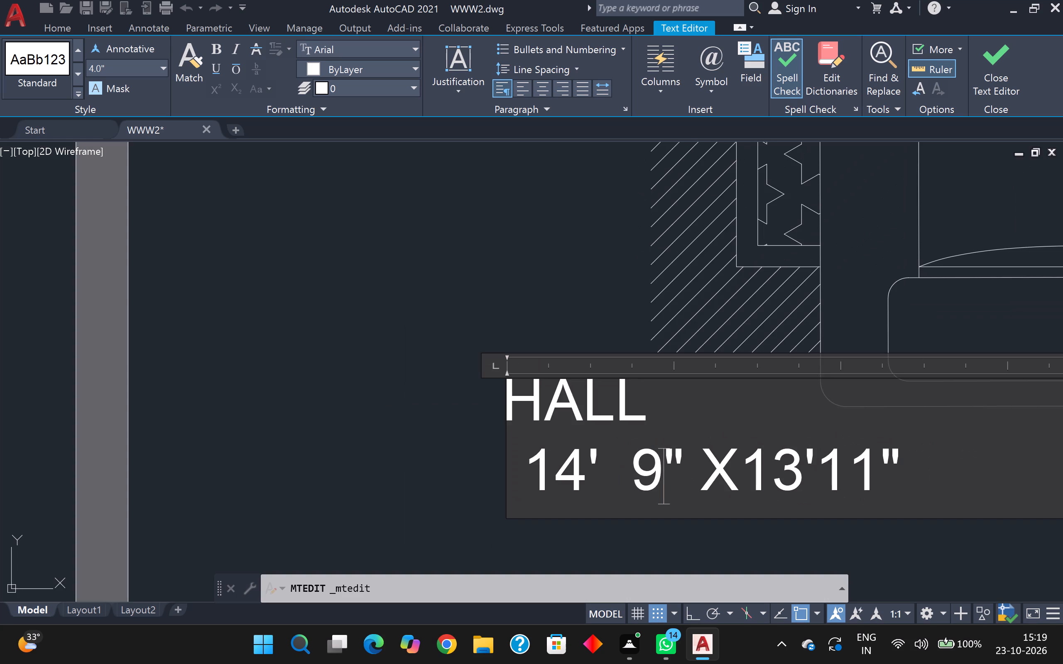
left_click(540, 244)
scroll(588, 398, "down", 2)
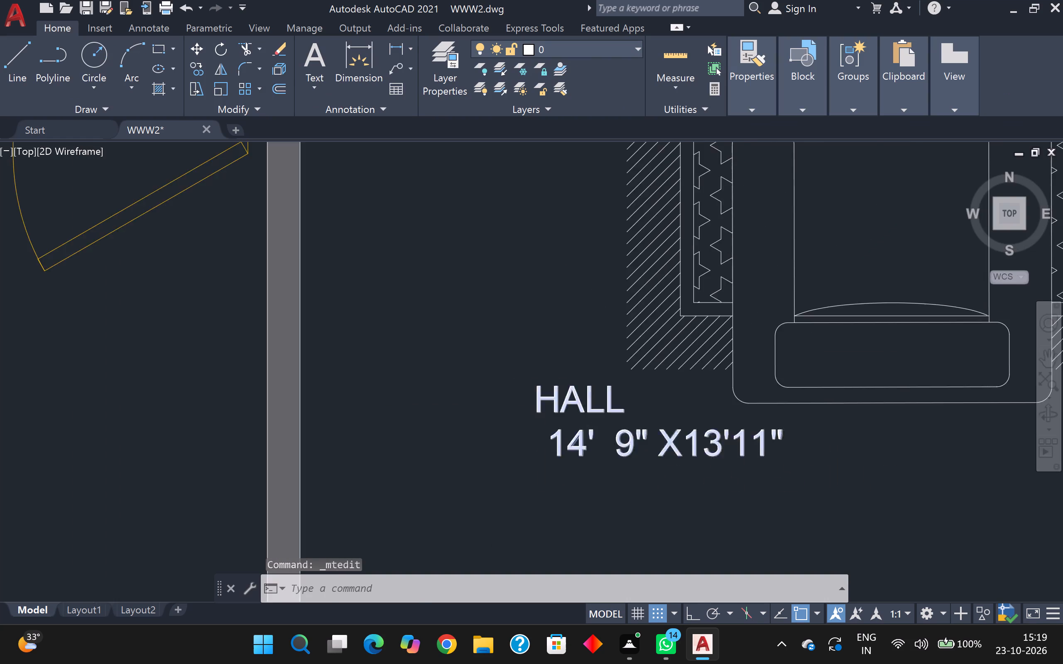
scroll(589, 398, "down", 1)
middle_click_drag(749, 436, 654, 365)
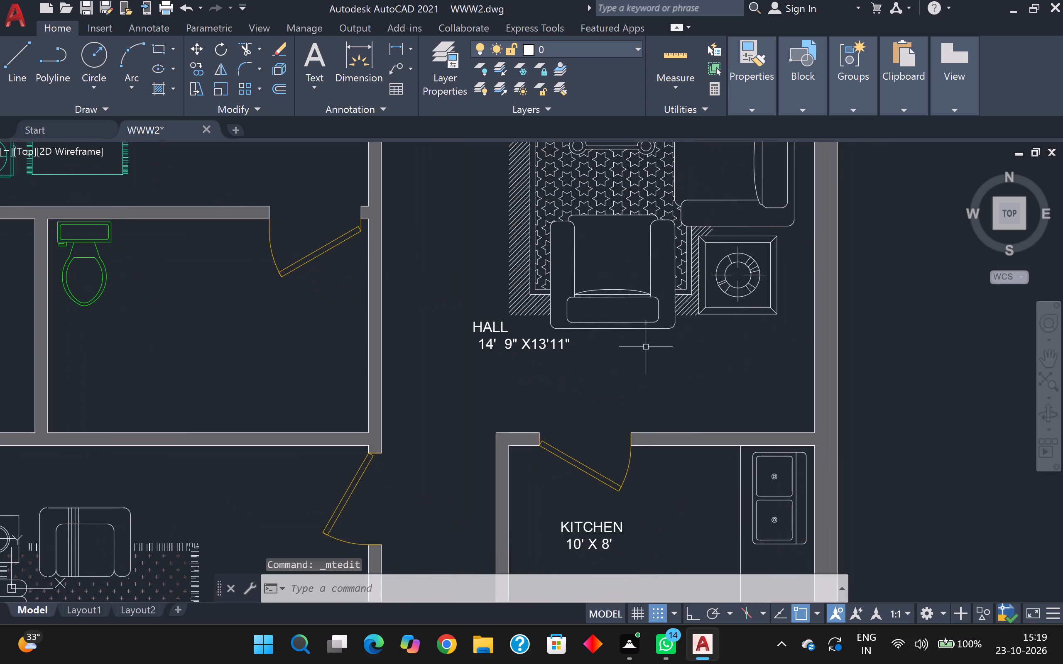
Add multiline text with 4" height reading BATH ROOM in the bathroom between the DRAWING room and the bedroom north of it.
scroll(646, 347, "down", 2)
middle_click_drag(673, 277, 799, 450)
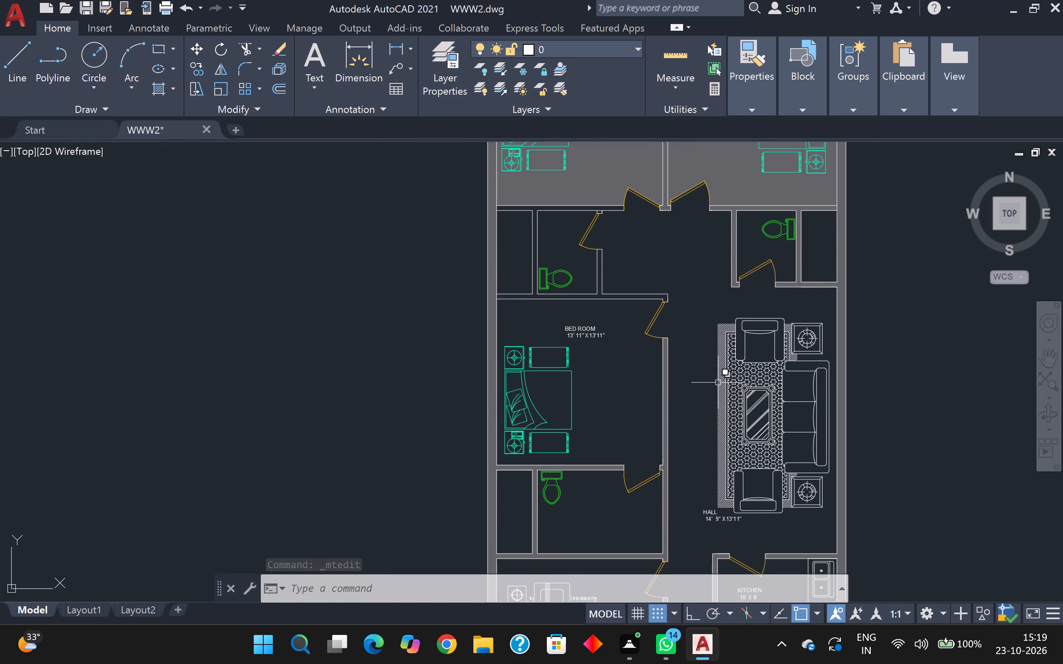
middle_click_drag(696, 347, 693, 454)
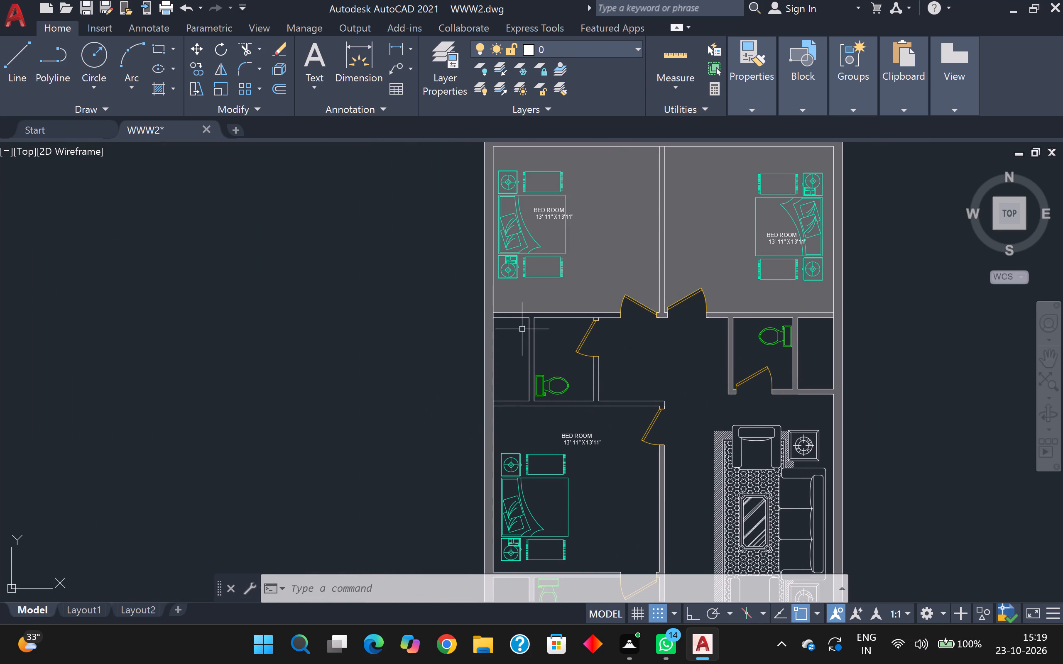
scroll(647, 436, "down", 2)
middle_click_drag(674, 506, 674, 407)
scroll(672, 407, "up", 1)
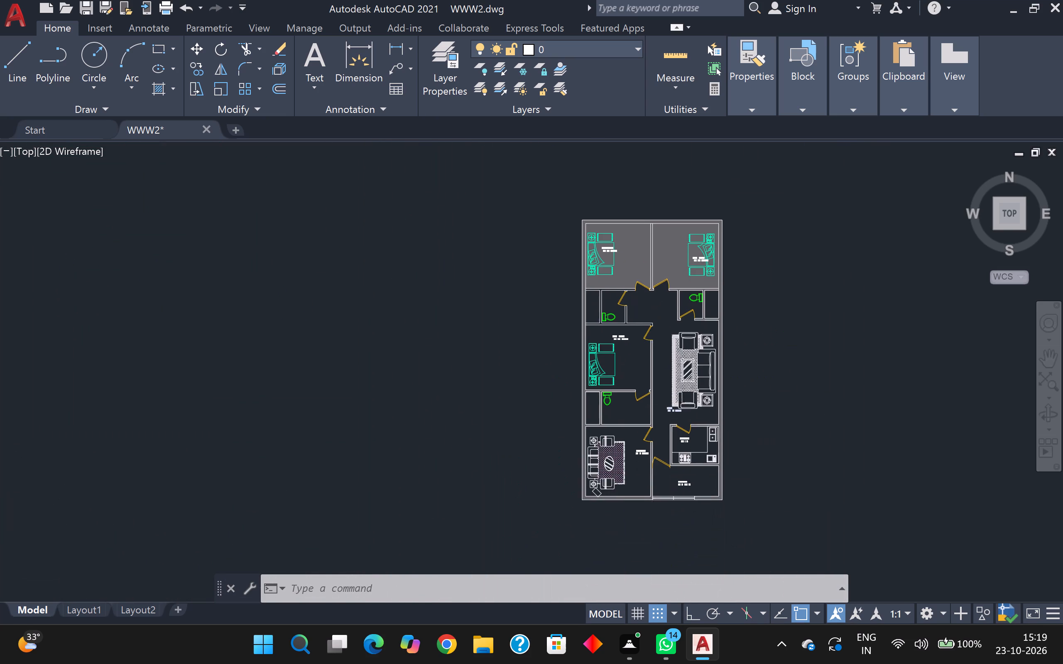
scroll(672, 407, "up", 2)
scroll(644, 406, "down", 1)
middle_click_drag(644, 405, 715, 493)
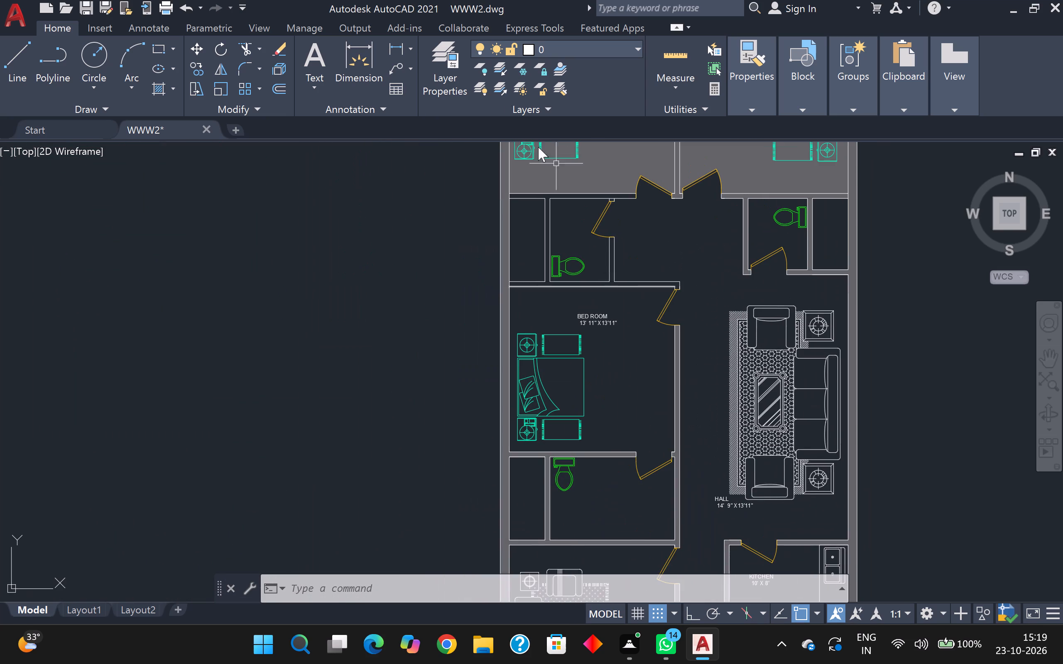
left_click(325, 66)
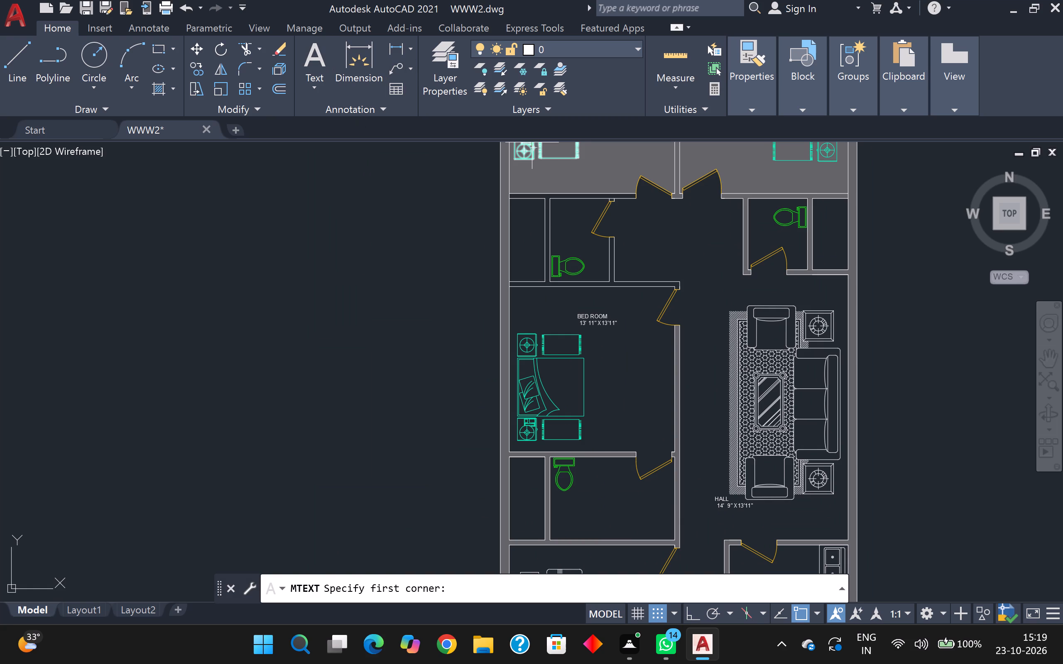
left_click(595, 493)
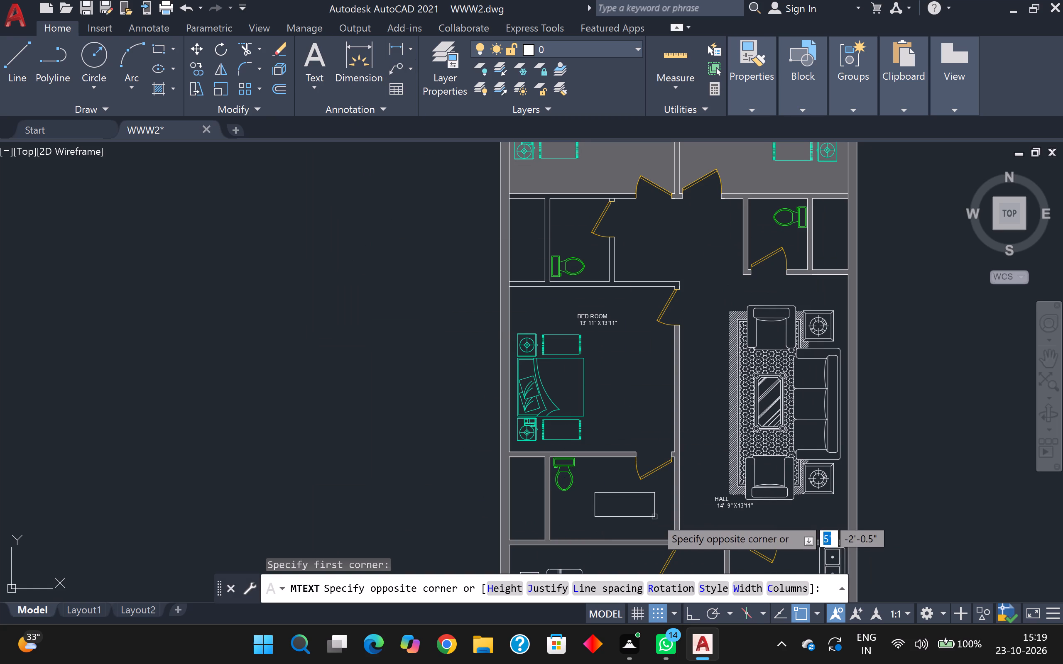
left_click(654, 517)
scroll(639, 503, "up", 3)
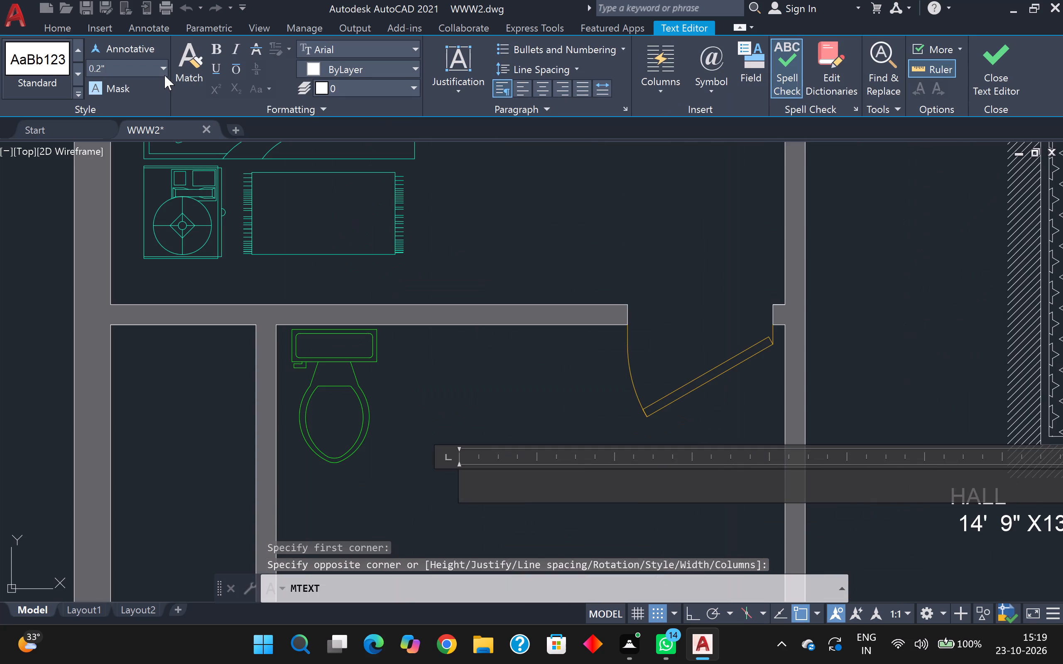
left_click(145, 64)
key("BackSpace")
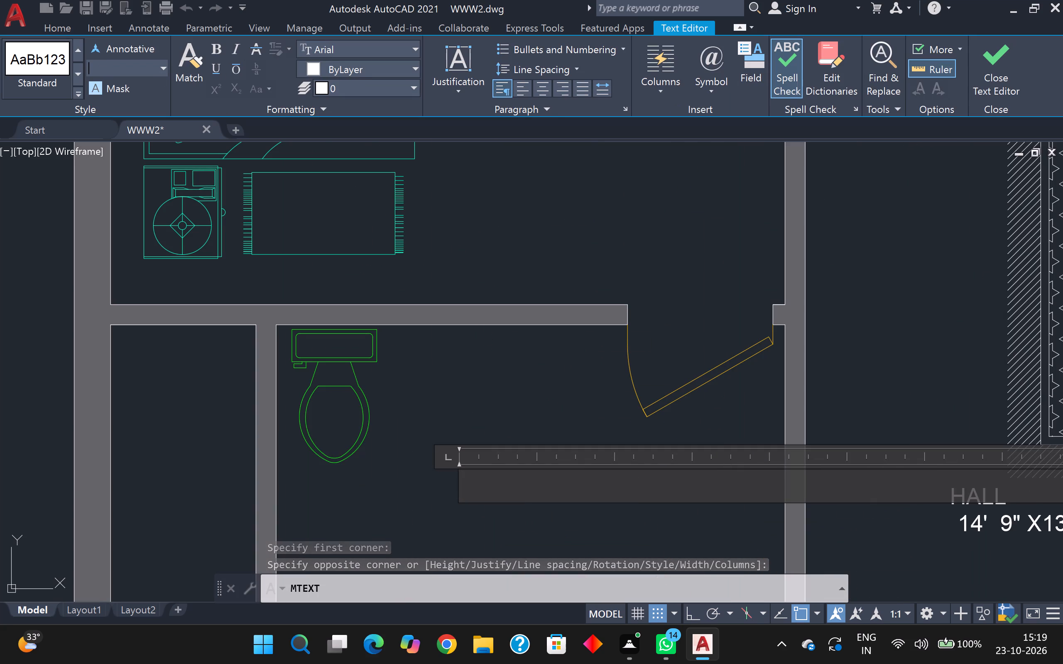
key("4")
key("Return")
scroll(125, 152, "down", 2)
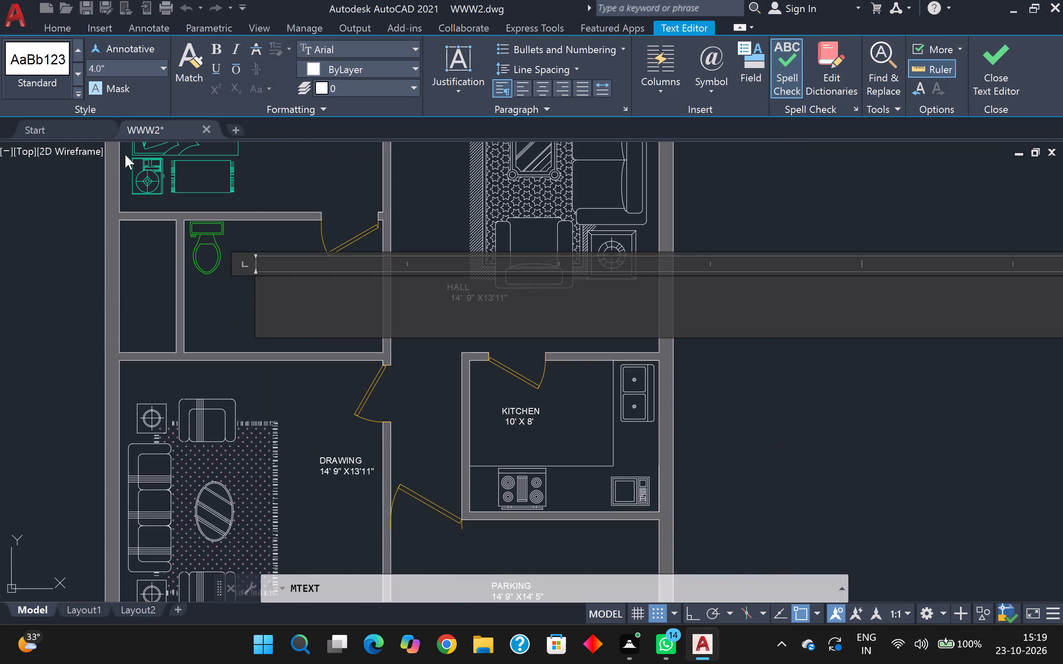
type("BATH")
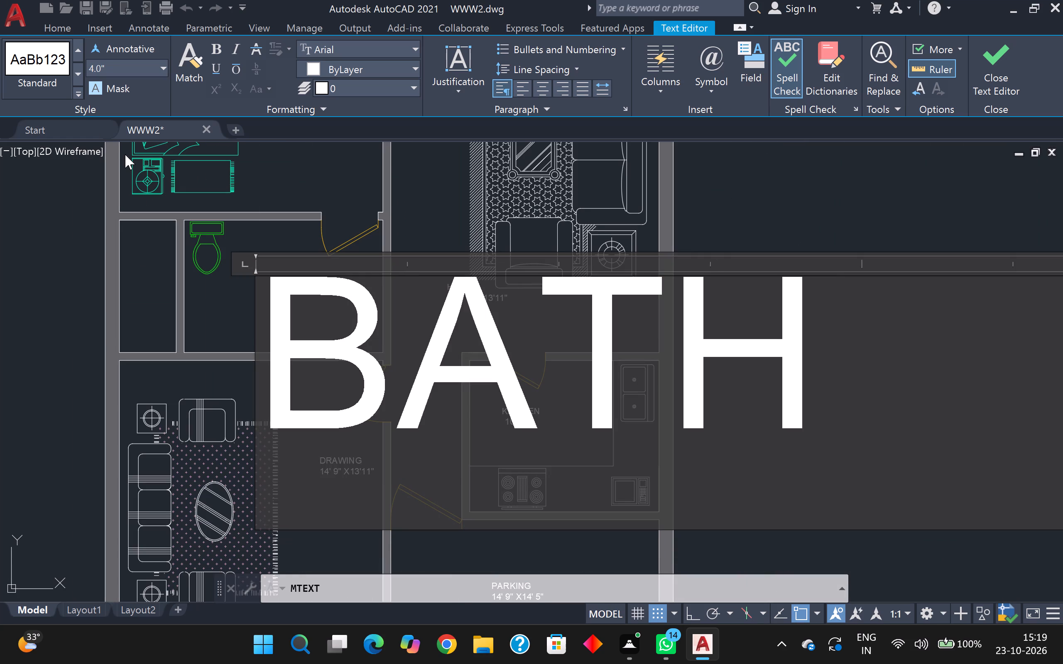
key("space")
type("ROOM")
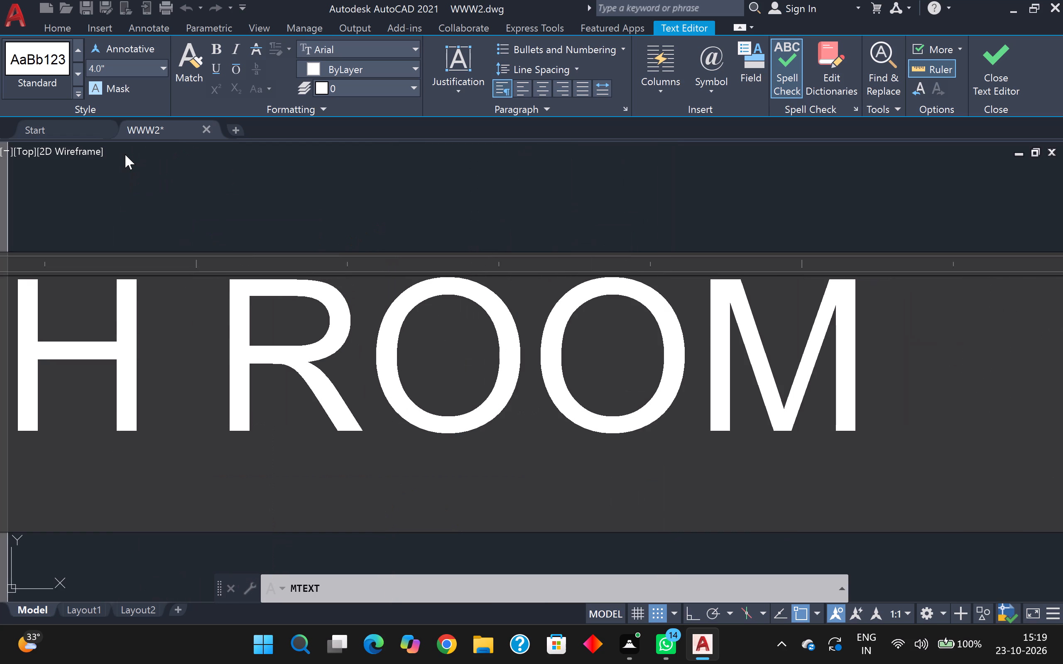
key("Return")
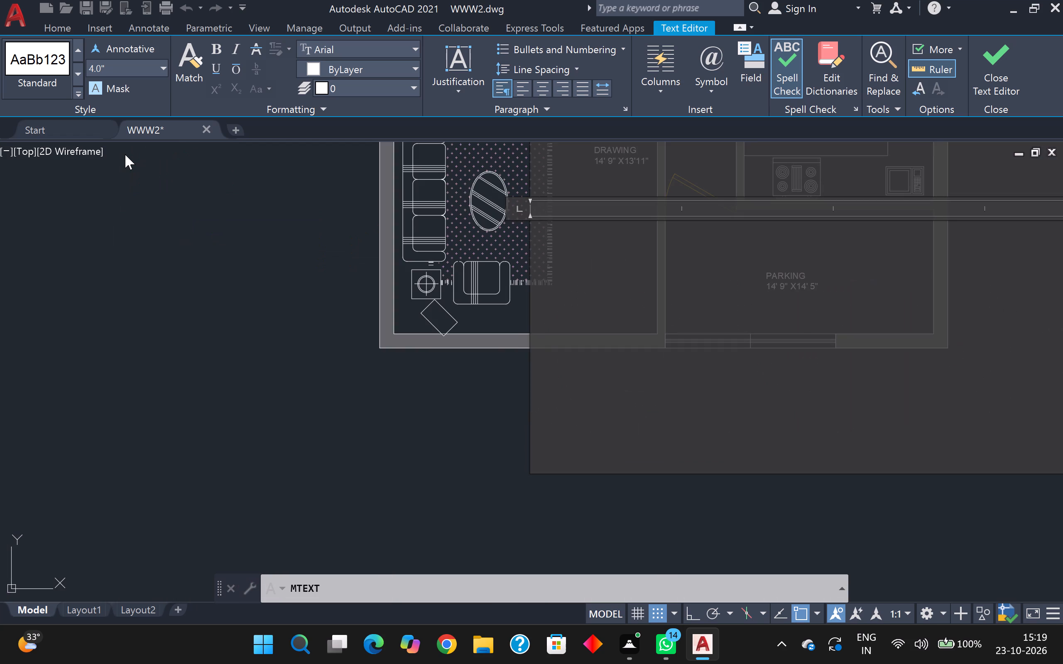
key("BackSpace")
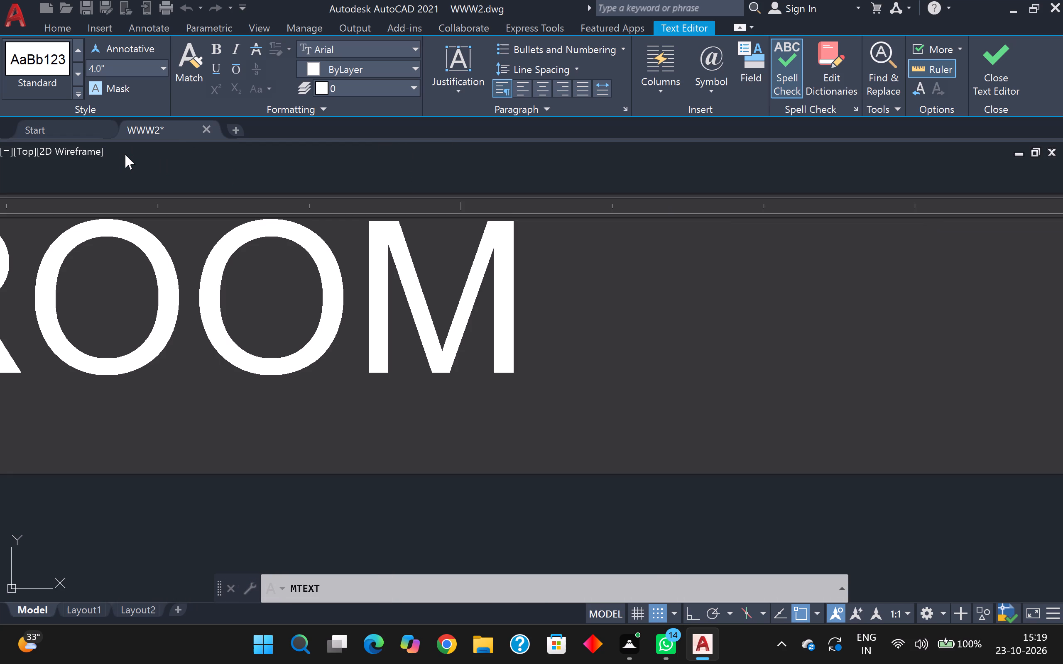
Add a second line reading 5' X7 under BATH ROOM and finish the text.
key("Return")
scroll(125, 154, "up", 1)
scroll(125, 154, "down", 6)
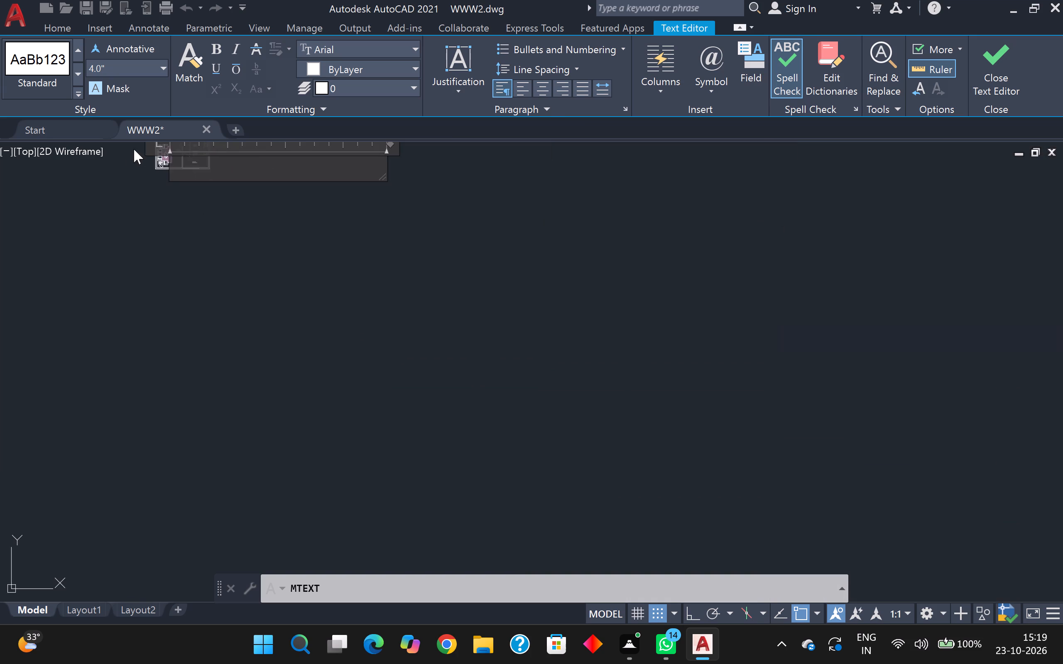
middle_click_drag(167, 145, 229, 279)
scroll(252, 288, "up", 2)
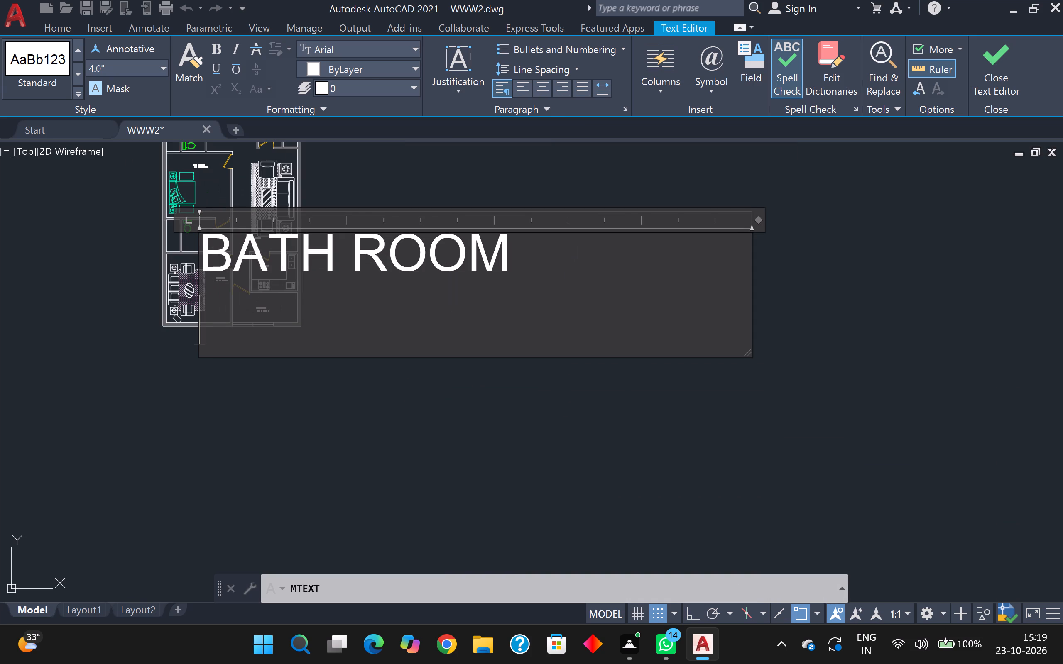
key("space")
key("5")
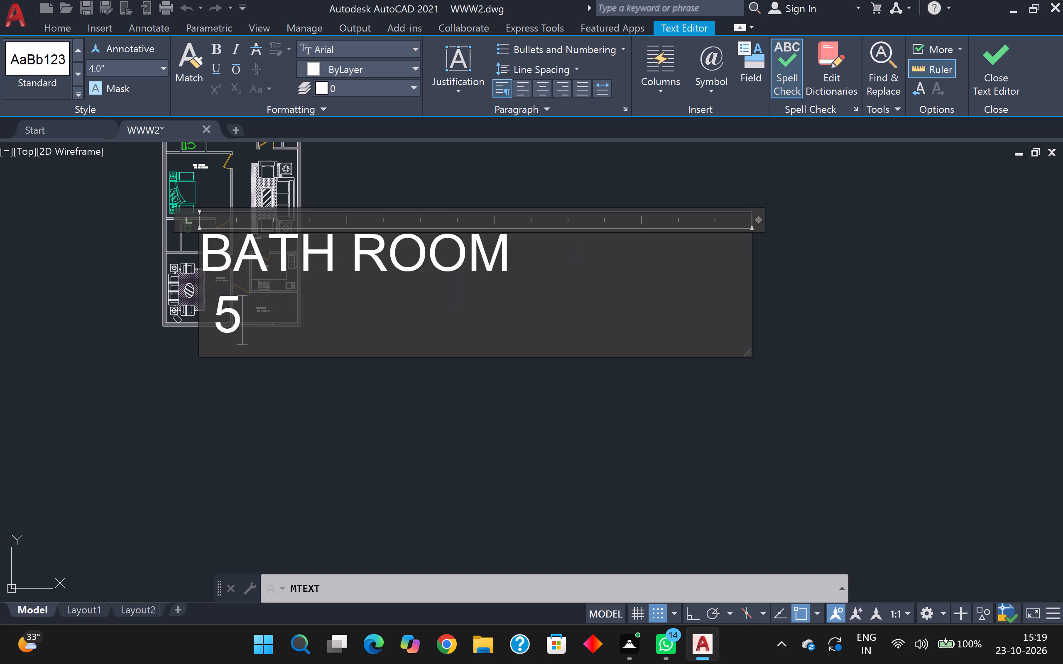
type("'")
key("space")
key("x")
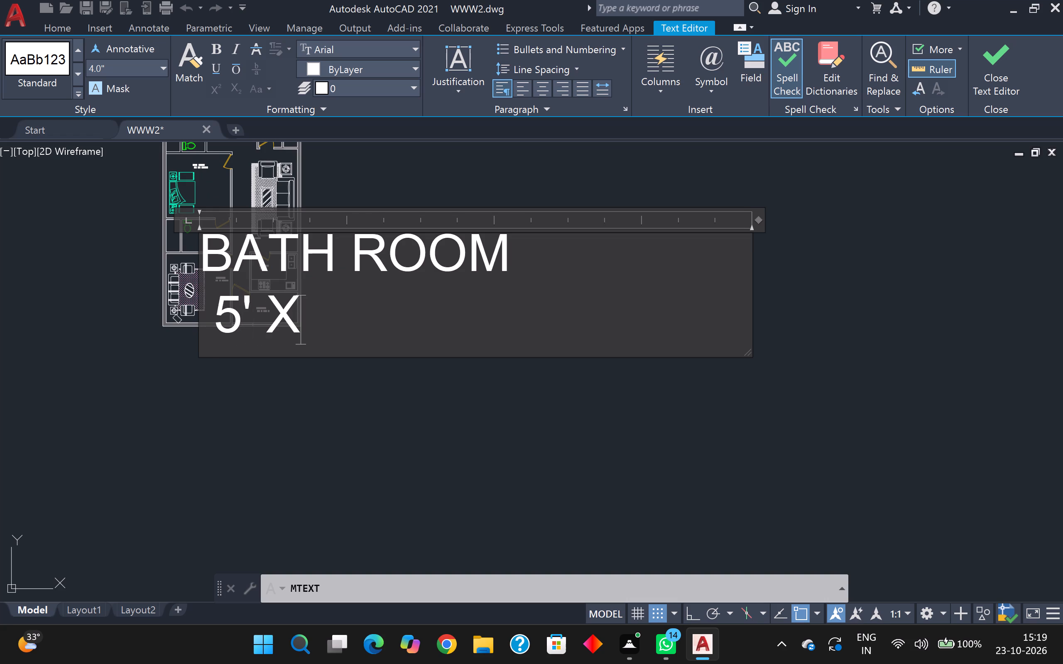
key("7")
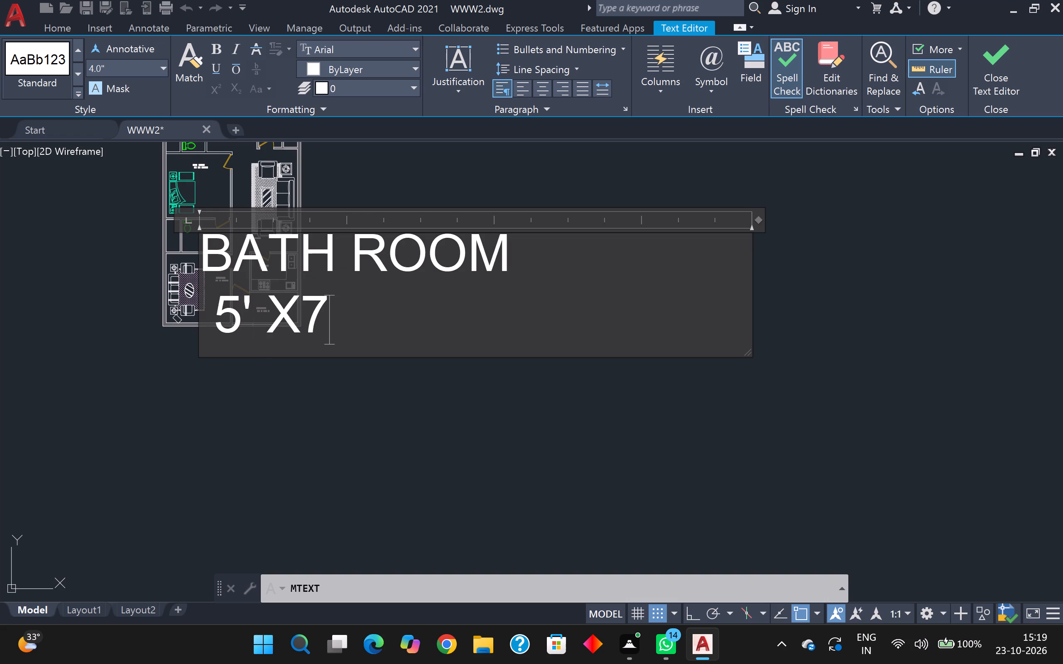
scroll(255, 279, "down", 1)
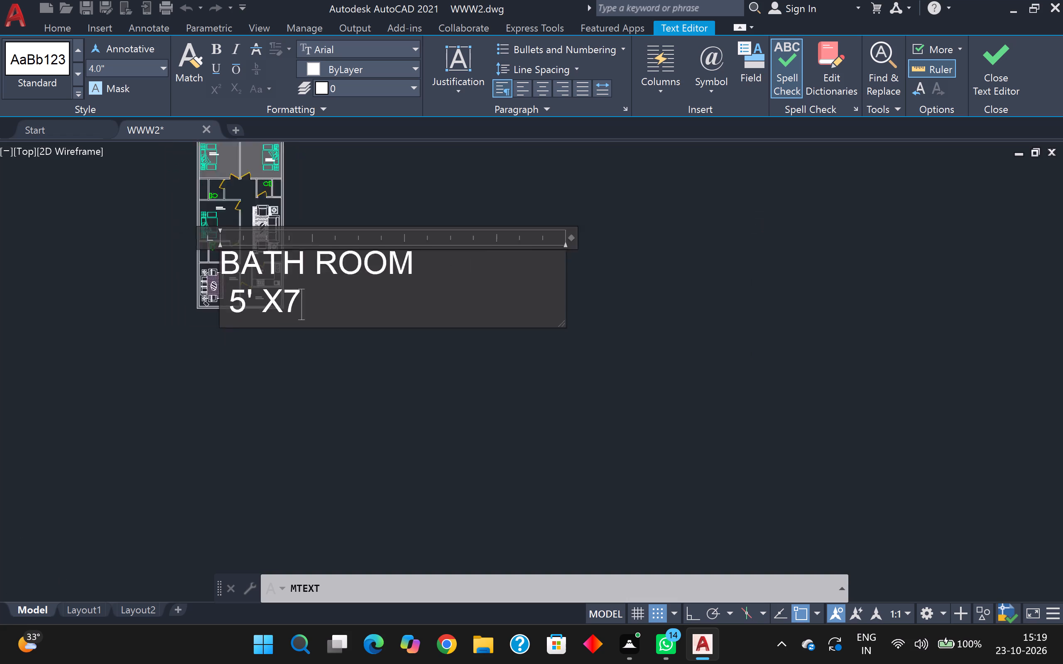
scroll(255, 279, "down", 1)
left_click(269, 327)
Examine the new BATH ROOM label and the other room labels across the floor plan.
scroll(279, 314, "up", 2)
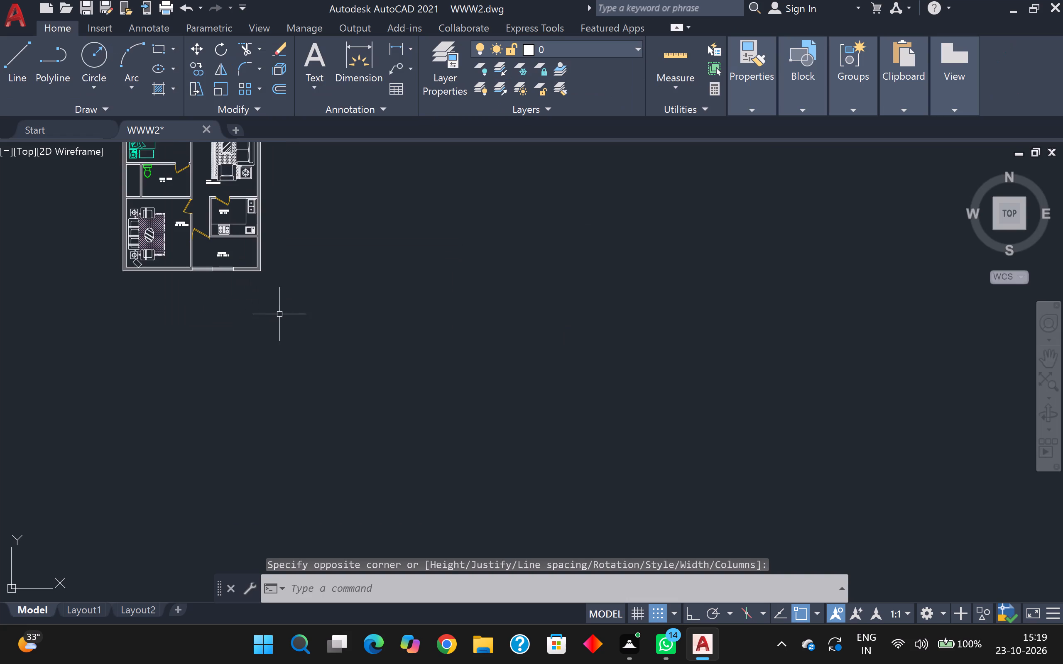
scroll(282, 311, "up", 1)
middle_click_drag(283, 311, 544, 640)
scroll(408, 381, "up", 2)
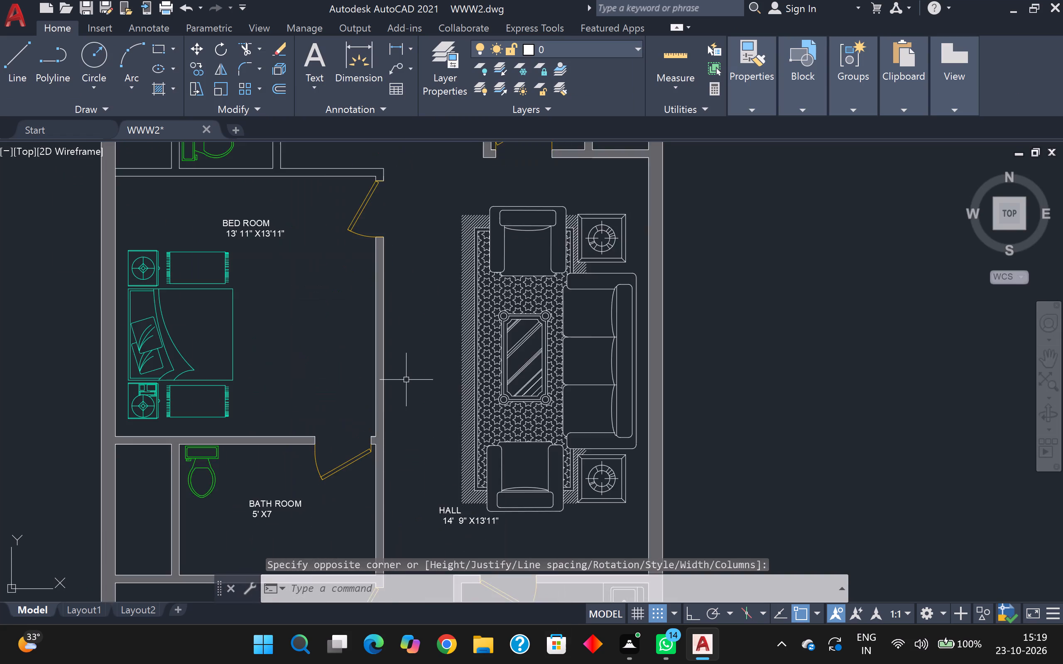
scroll(406, 380, "down", 2)
scroll(434, 320, "up", 3)
scroll(436, 320, "down", 4)
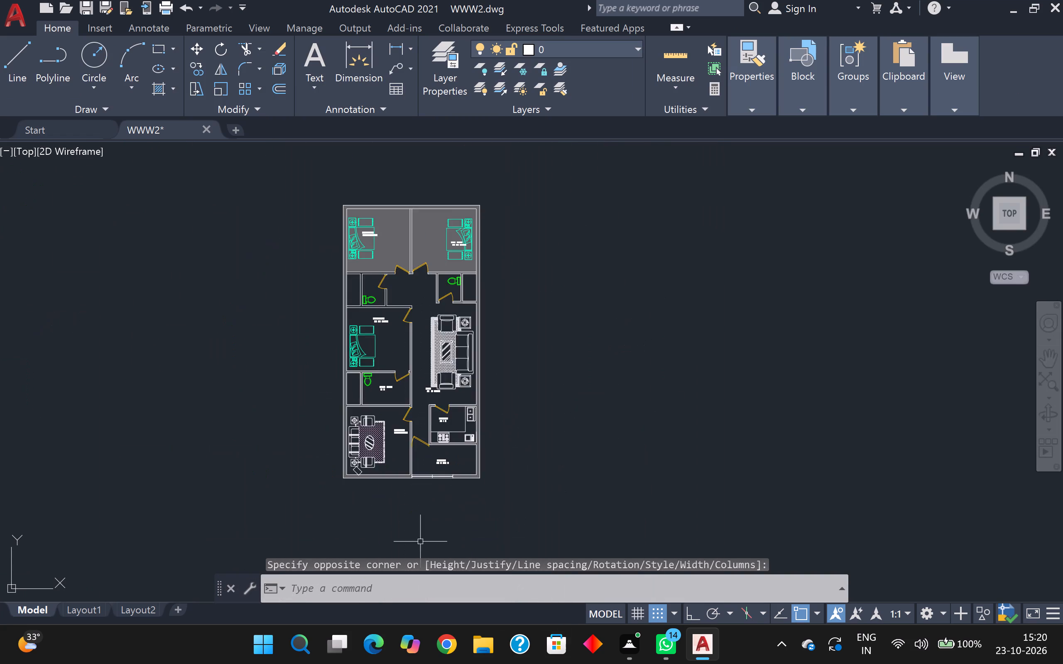
scroll(420, 542, "up", 4)
middle_click_drag(434, 501, 478, 663)
scroll(559, 344, "down", 1)
middle_click_drag(559, 339, 578, 579)
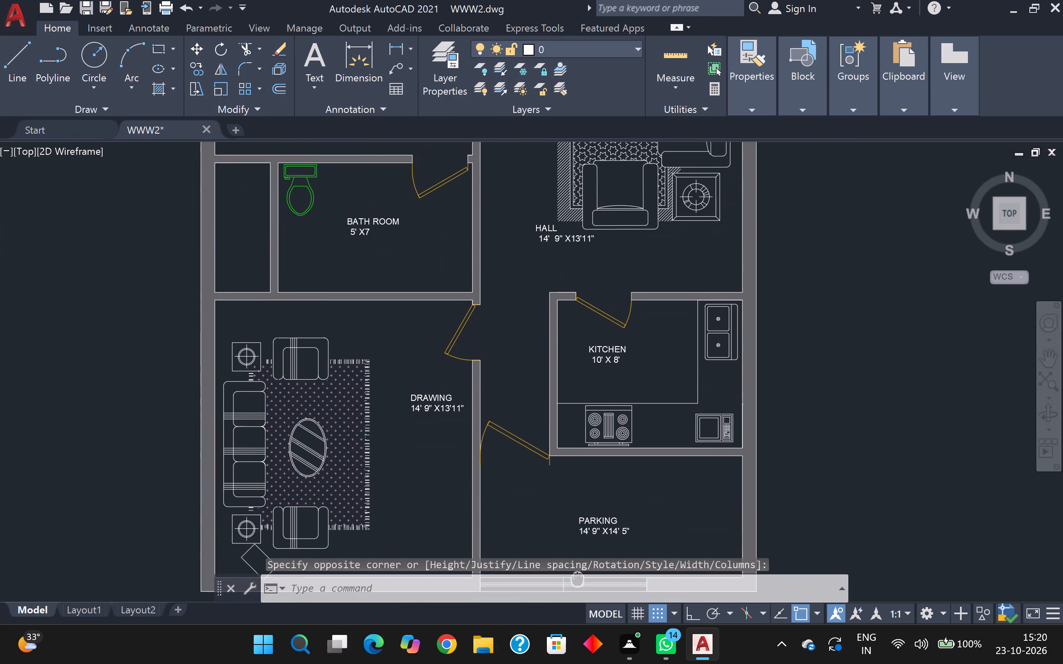
middle_click_drag(578, 579, 567, 568)
middle_click_drag(520, 356, 575, 439)
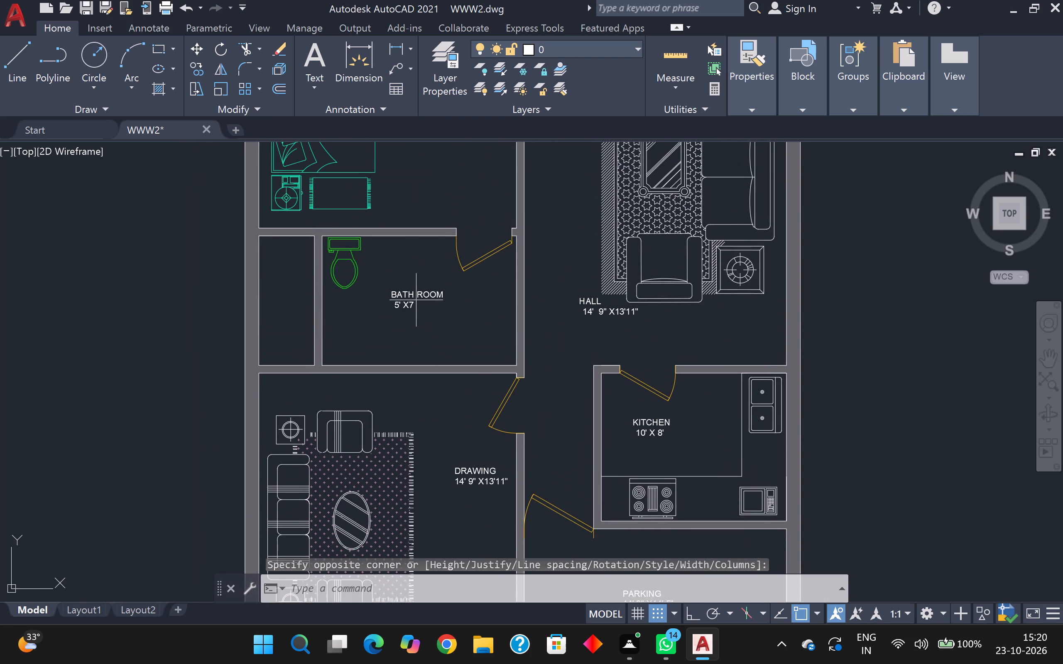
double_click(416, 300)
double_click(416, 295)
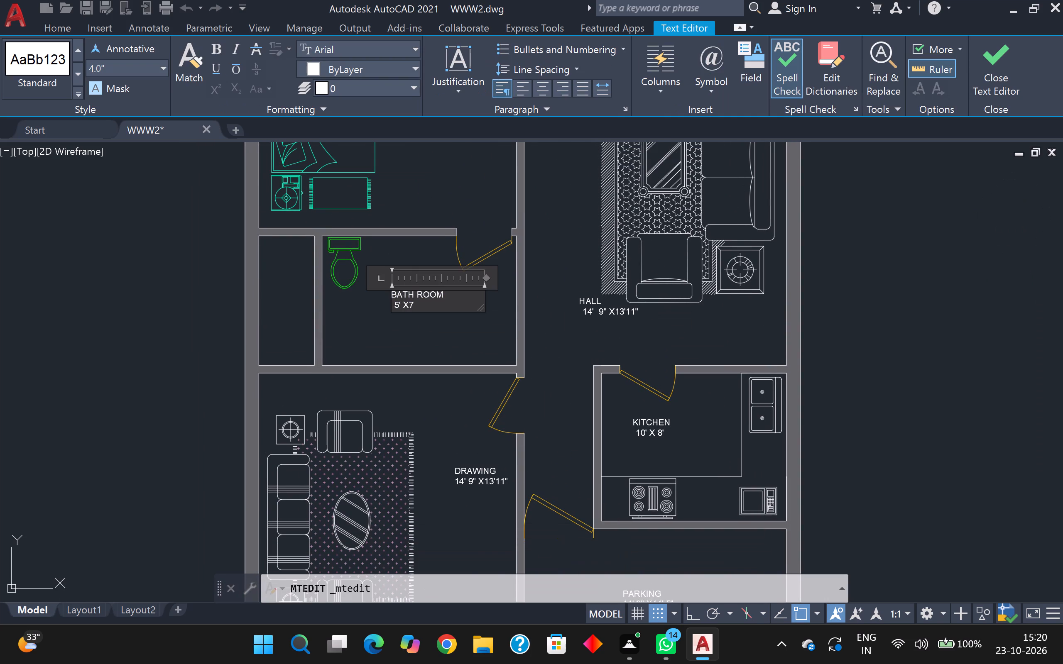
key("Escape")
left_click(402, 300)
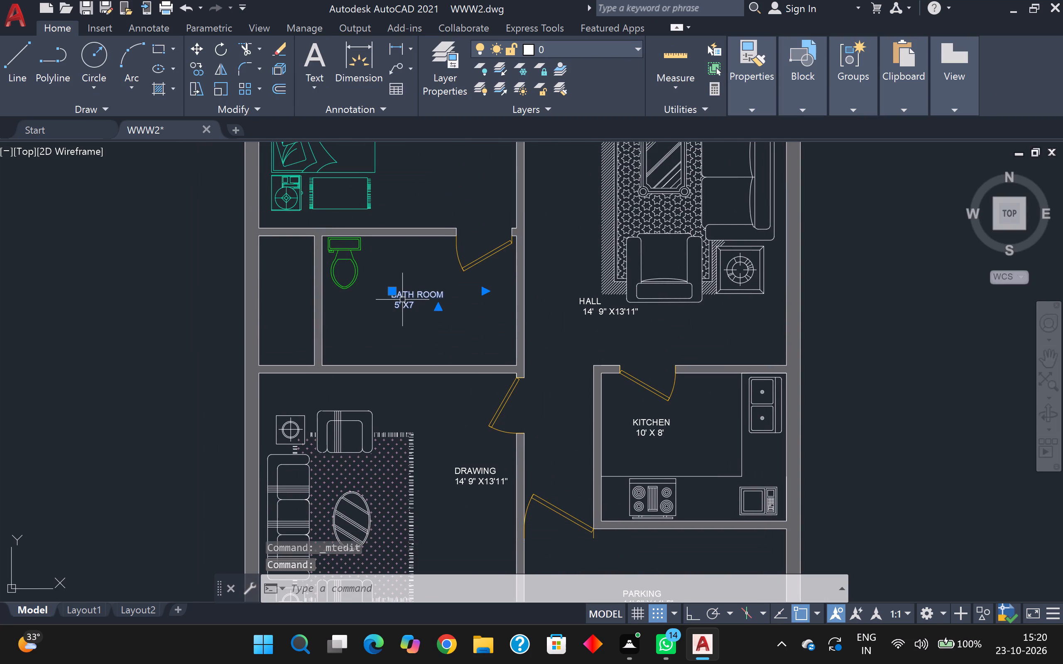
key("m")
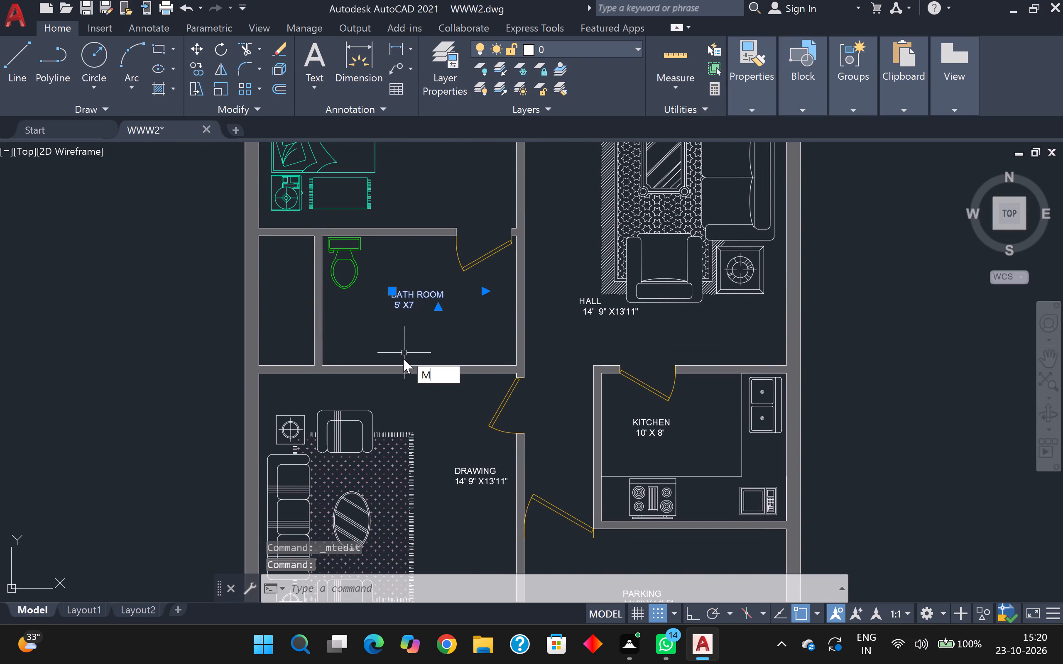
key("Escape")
Copy the BATH ROOM label into the bathroom just south of the northwest bedroom.
key("c")
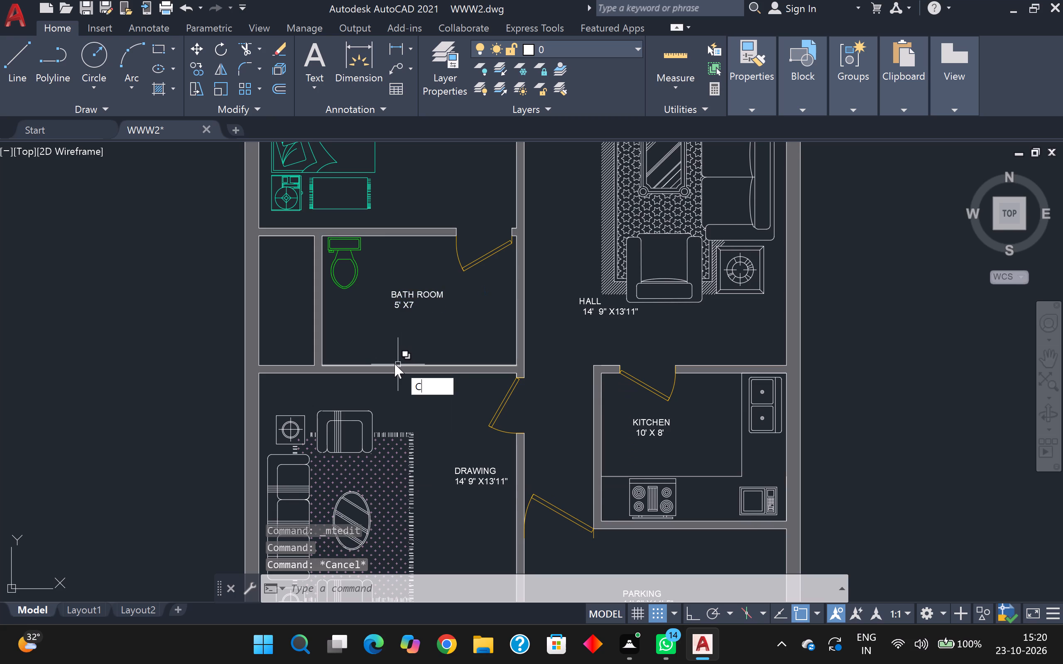
key("o")
key("Return")
left_click(407, 291)
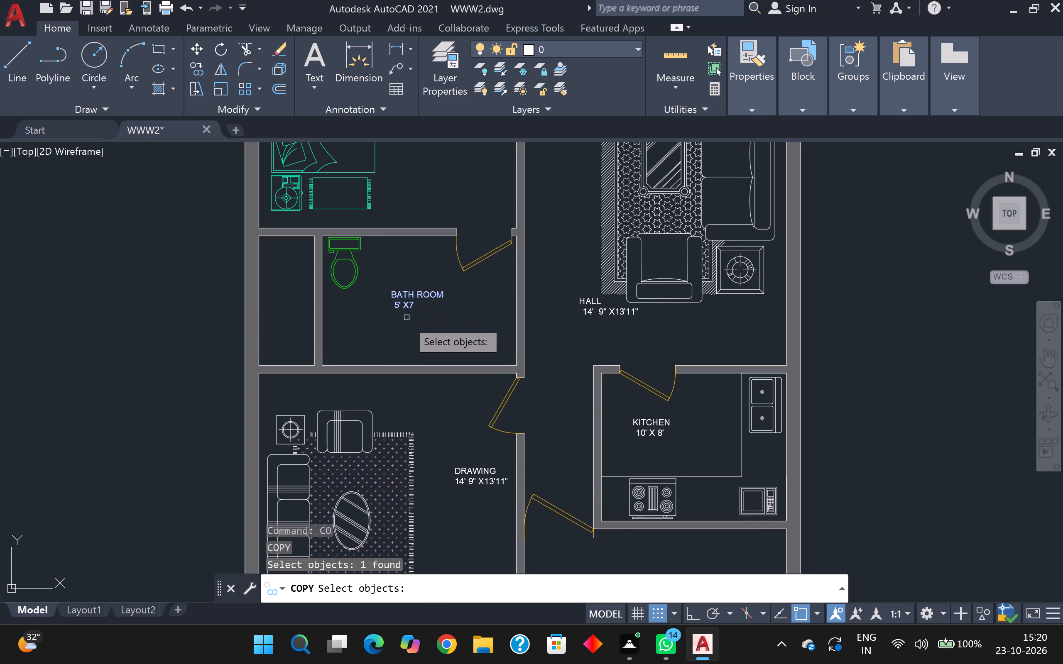
key("Return")
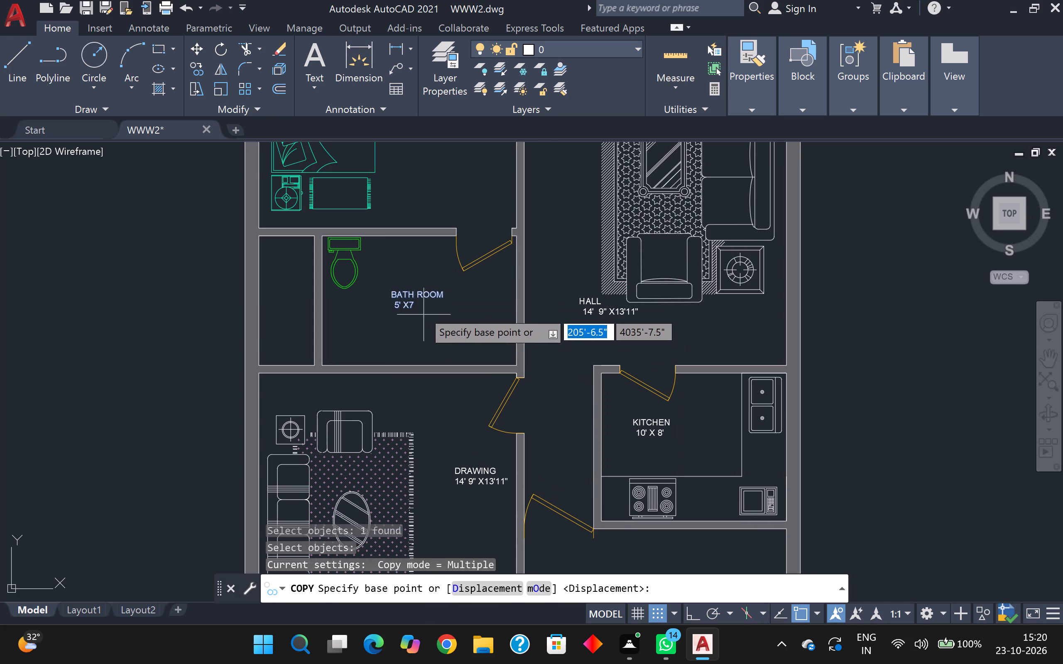
left_click(418, 294)
middle_click_drag(426, 281, 436, 541)
scroll(492, 363, "down", 1)
middle_click_drag(492, 363, 468, 480)
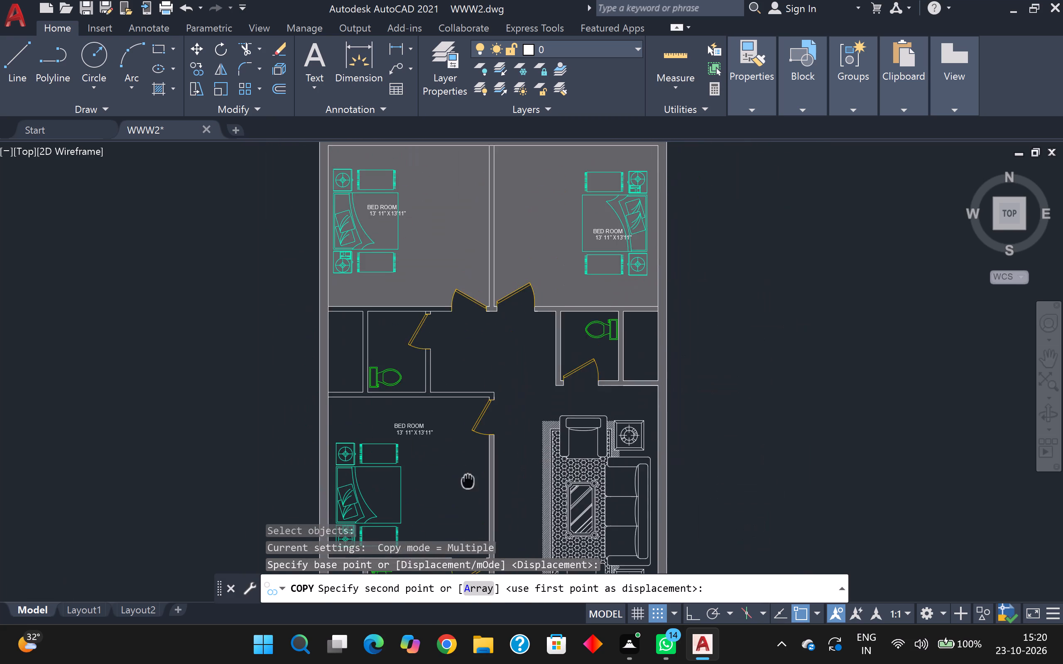
middle_click_drag(468, 480, 464, 476)
scroll(367, 309, "up", 4)
left_click(385, 364)
Place another copy of the BATH ROOM label in the bathroom south of the northeast bedroom and end the copying.
scroll(385, 364, "down", 2)
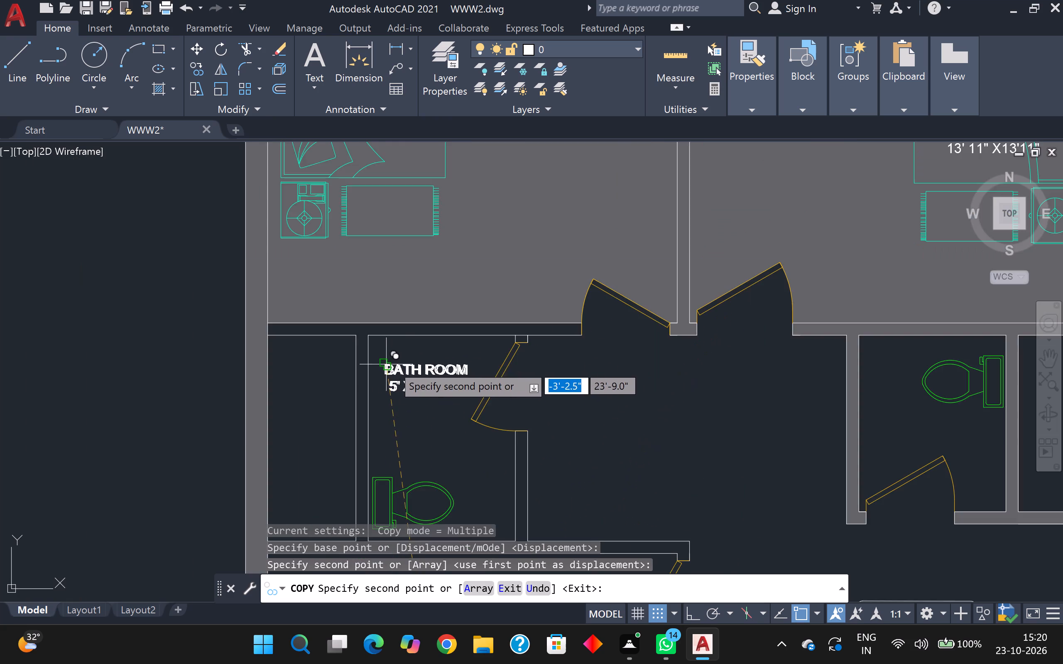
scroll(500, 381, "down", 2)
scroll(613, 394, "up", 3)
left_click(876, 403)
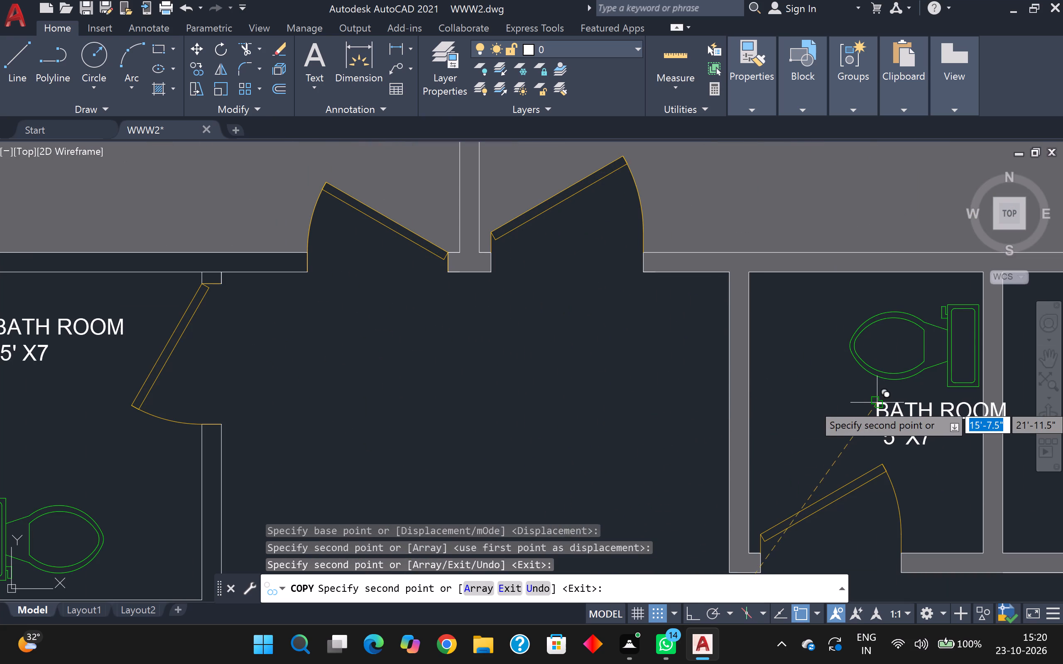
scroll(875, 403, "down", 4)
key("Escape")
scroll(857, 405, "down", 3)
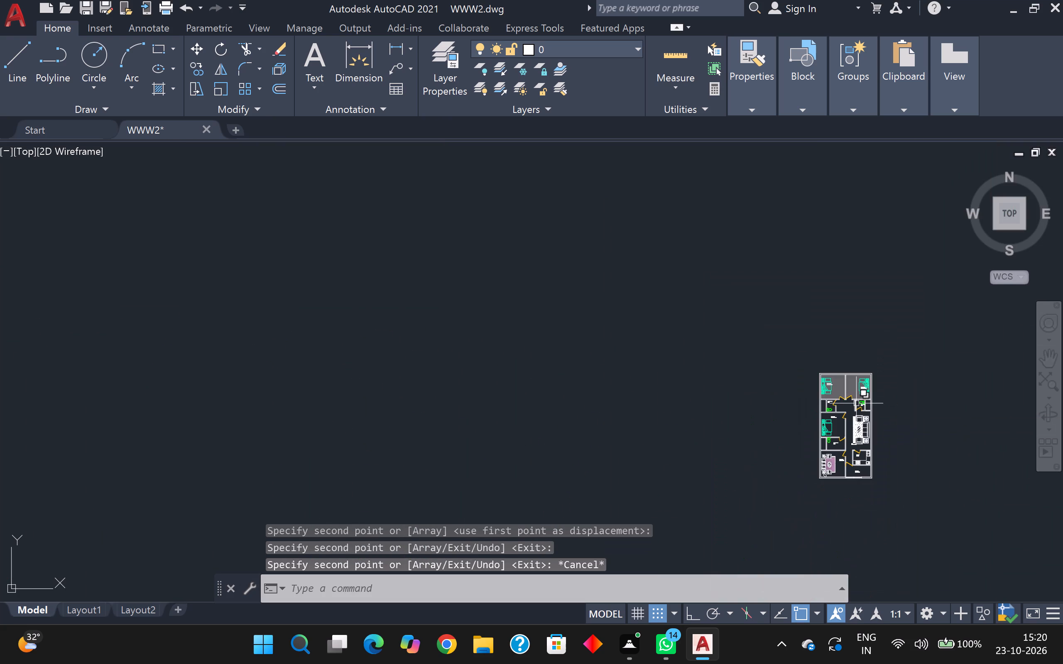
Select the entire furnished floor plan and copy it to the clipboard.
scroll(585, 2, "up", 2)
scroll(585, 2, "down", 3)
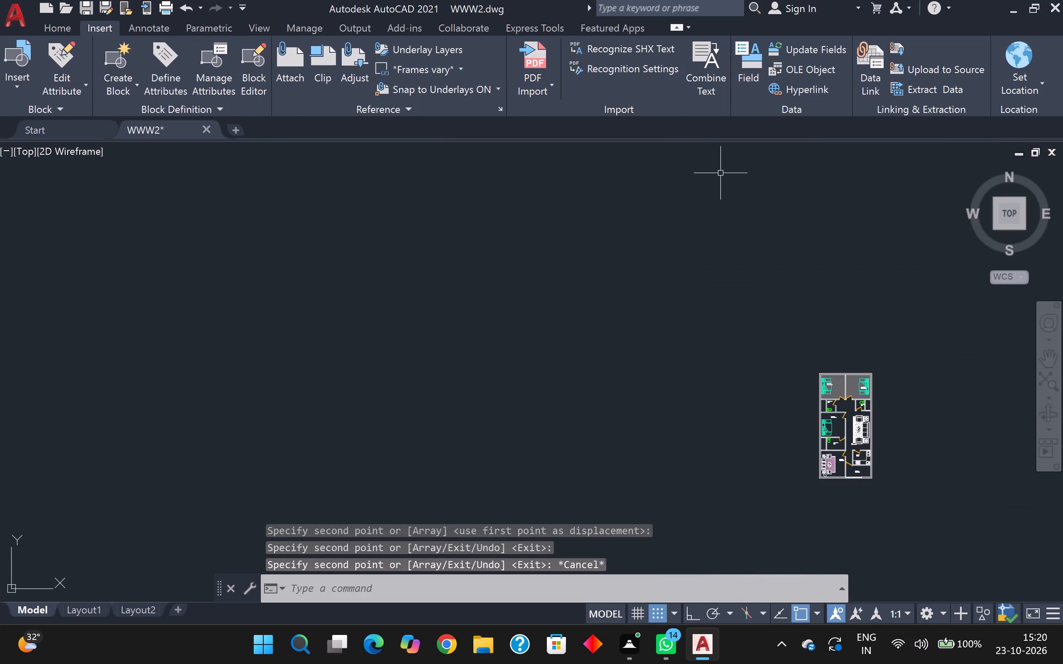
middle_click_drag(760, 256, 605, 171)
scroll(599, 218, "up", 1)
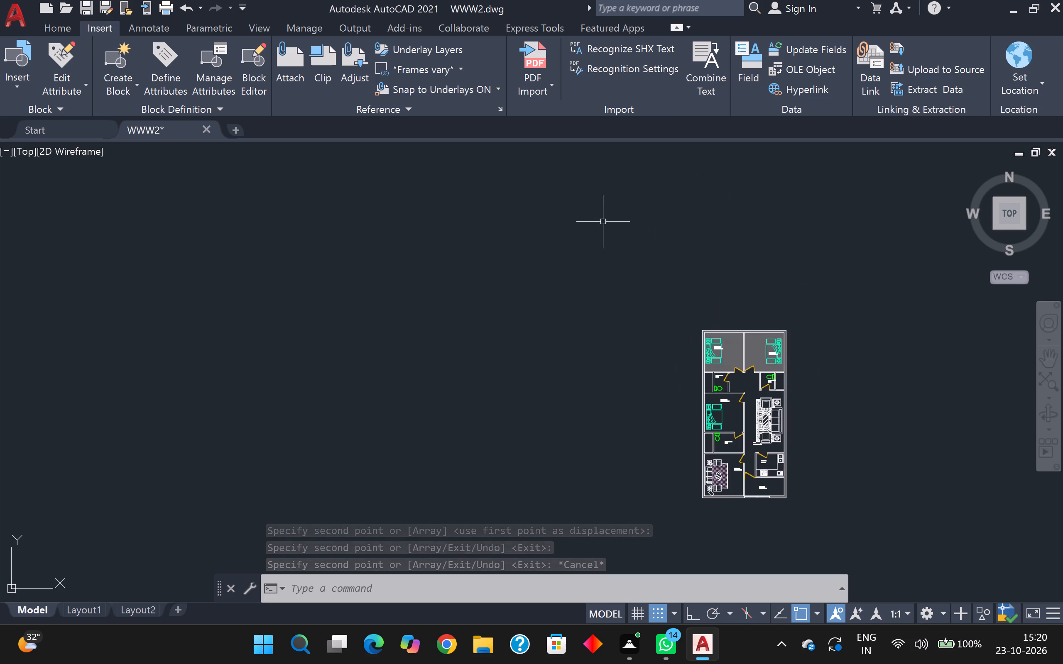
left_click(605, 223)
left_click(835, 517)
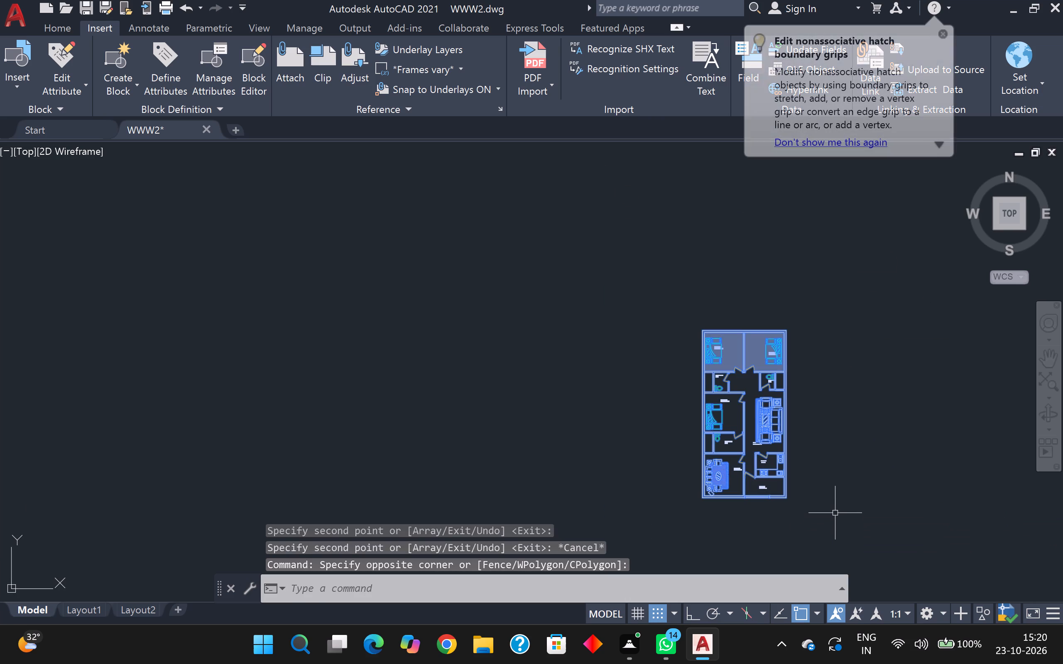
key("ctrl+c")
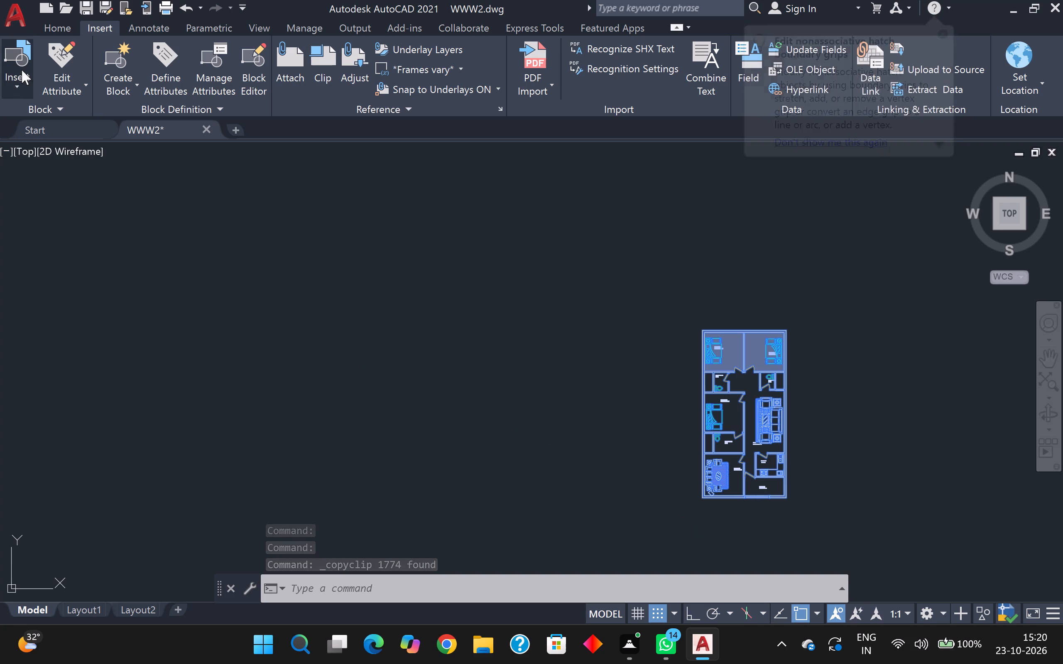
Create a new drawing from the acad template.
left_click(64, 26)
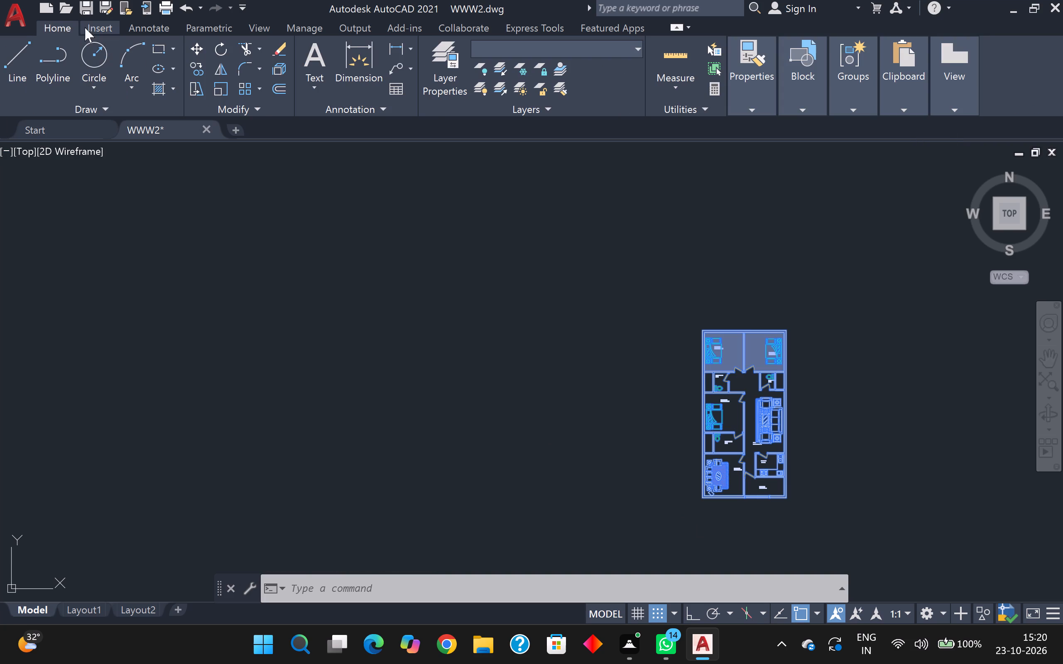
left_click(23, 16)
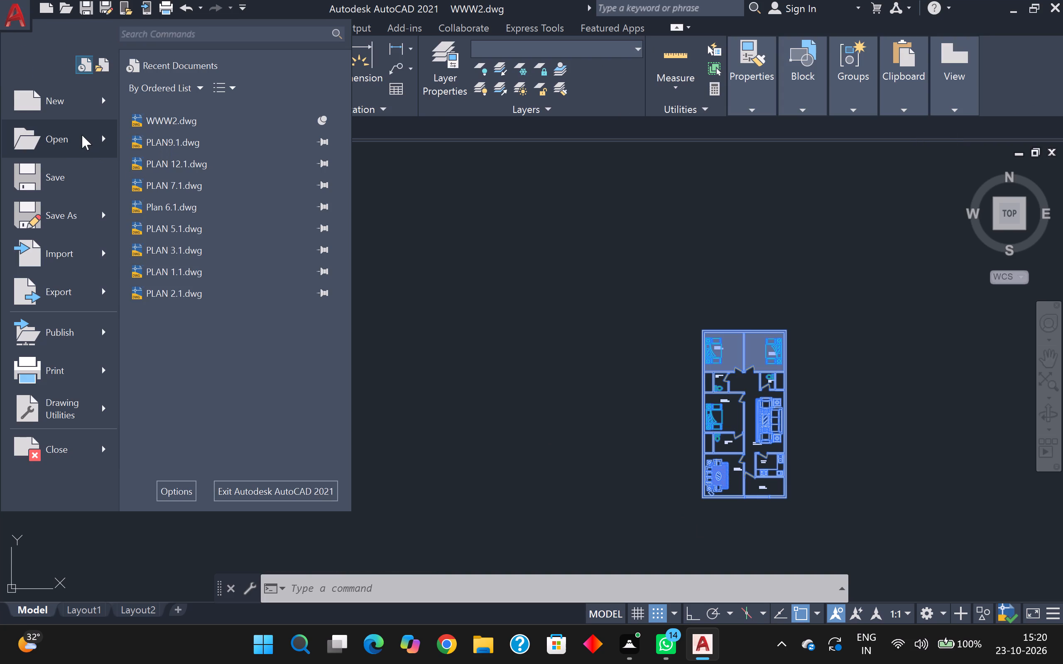
left_click(88, 118)
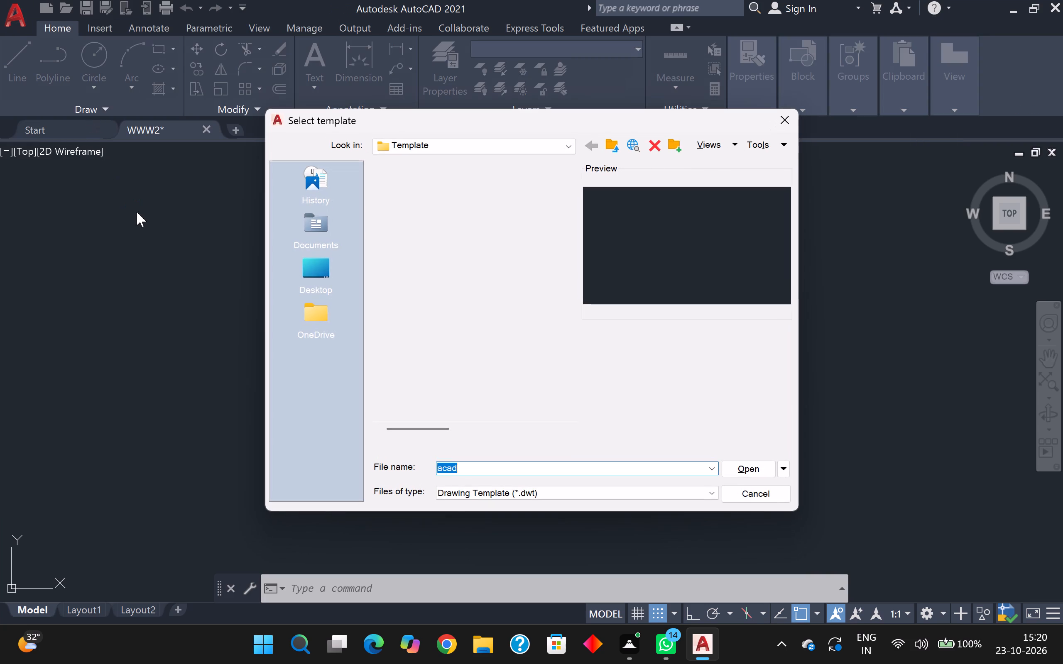
left_click(757, 460)
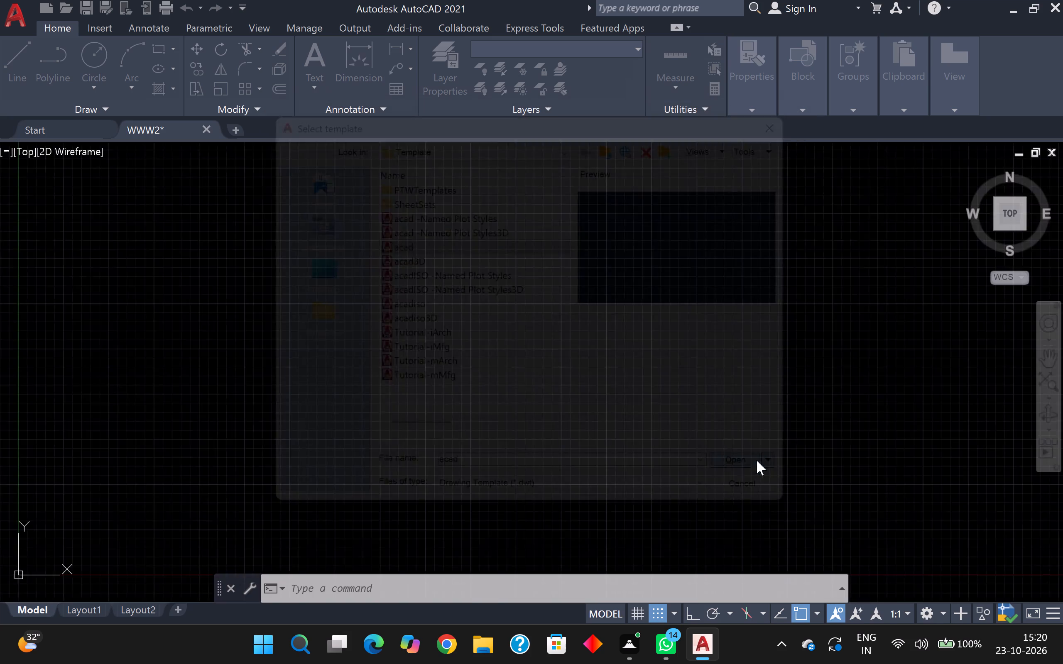
Paste the copied floor plan into the new drawing, with its southwest corner just northeast of the origin.
scroll(519, 449, "down", 3)
middle_click_drag(517, 441, 529, 374)
left_click(400, 394)
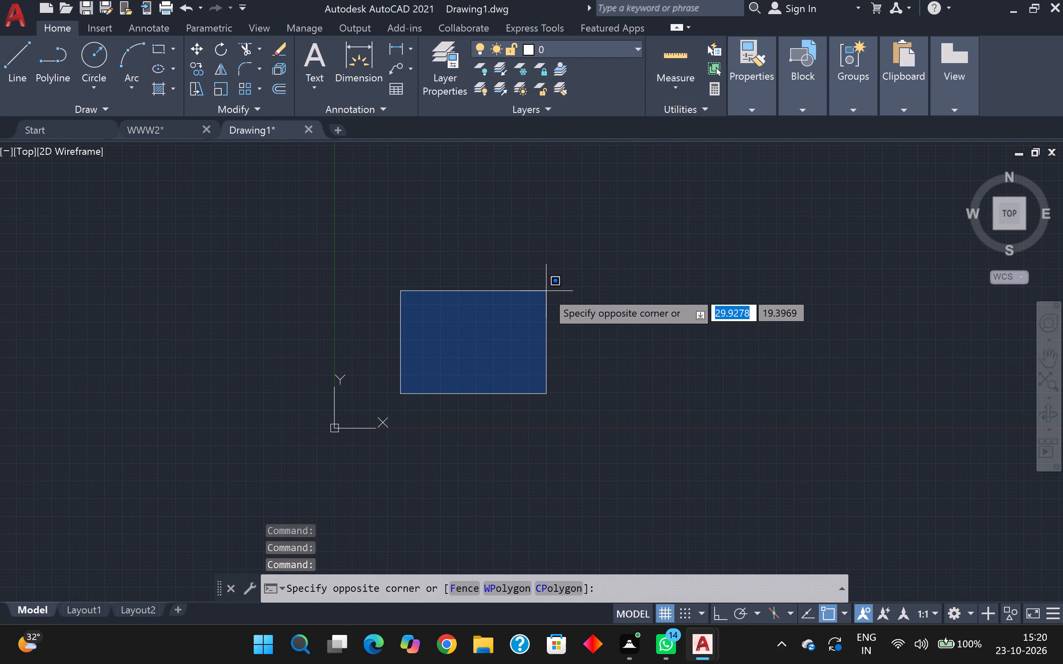
key("v")
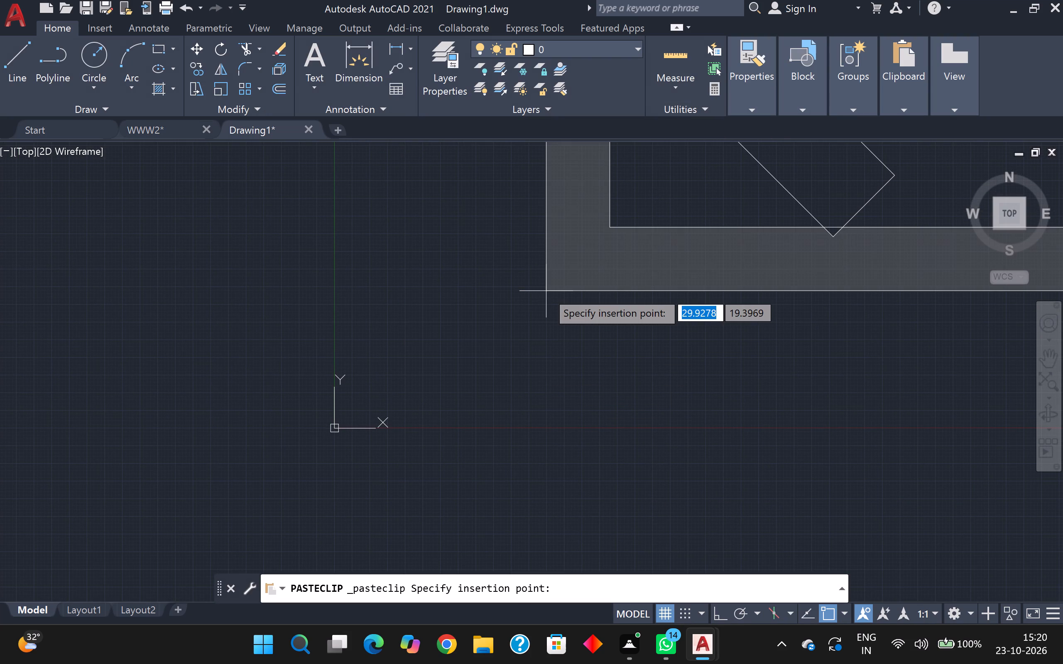
left_click(389, 397)
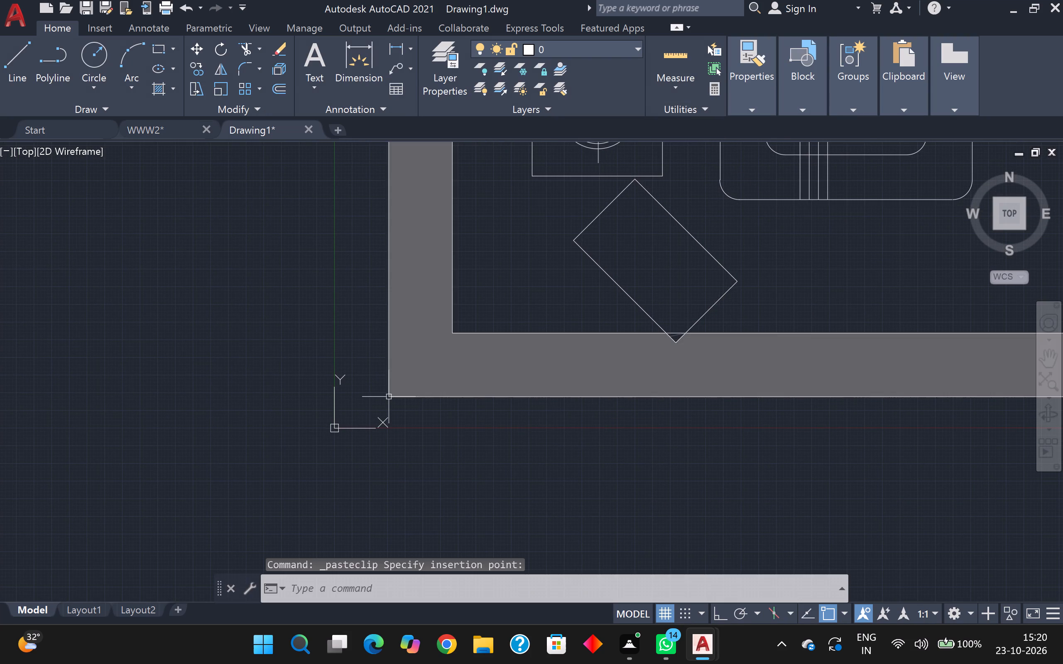
scroll(394, 367, "down", 6)
Quit the program and save the new drawing in Documents as PLAN 13 .1.
left_click(1062, 13)
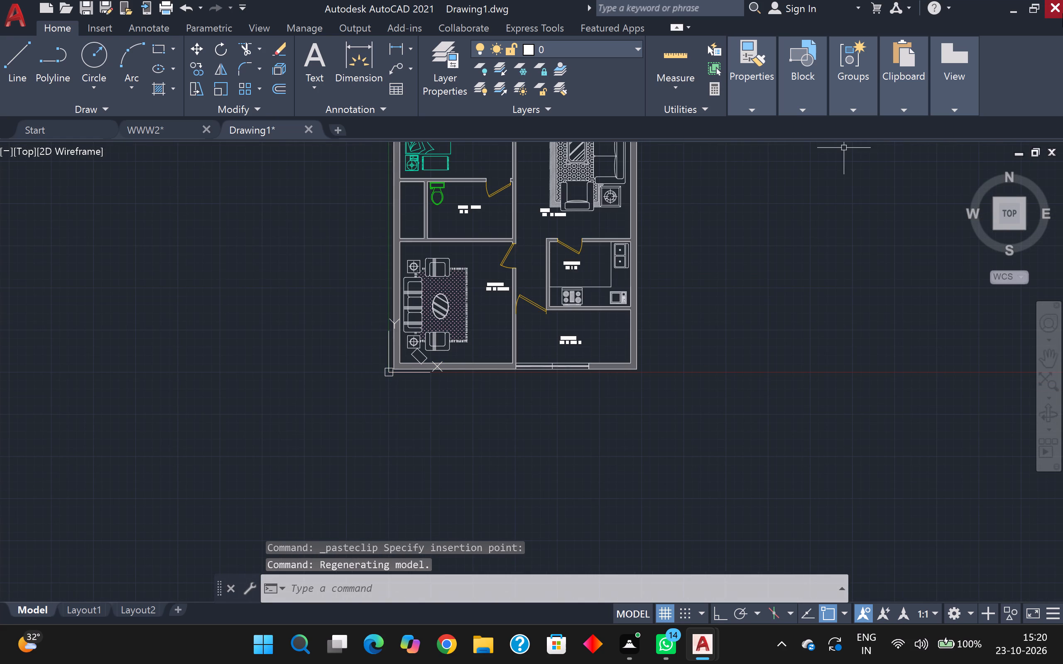
left_click(452, 356)
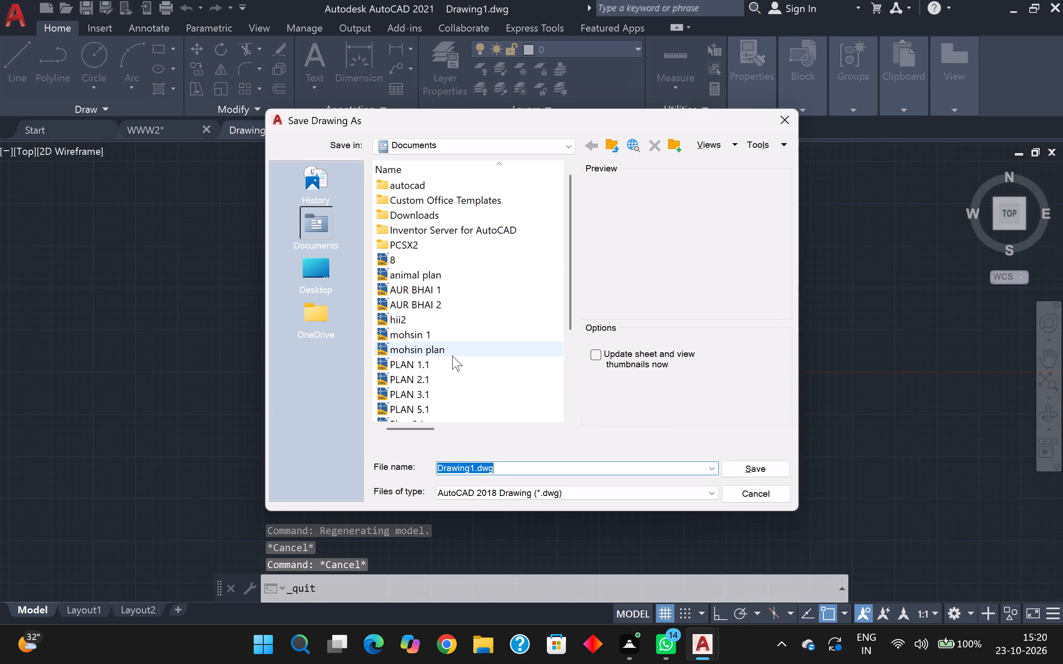
key("BackSpace")
type("PLAN")
key("space")
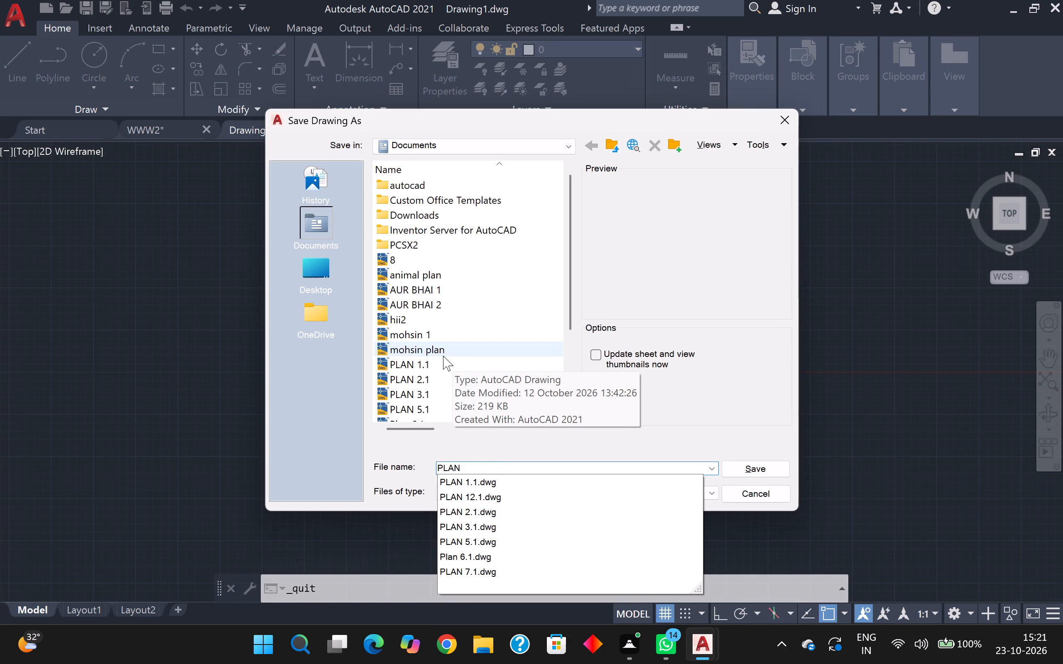
key("1")
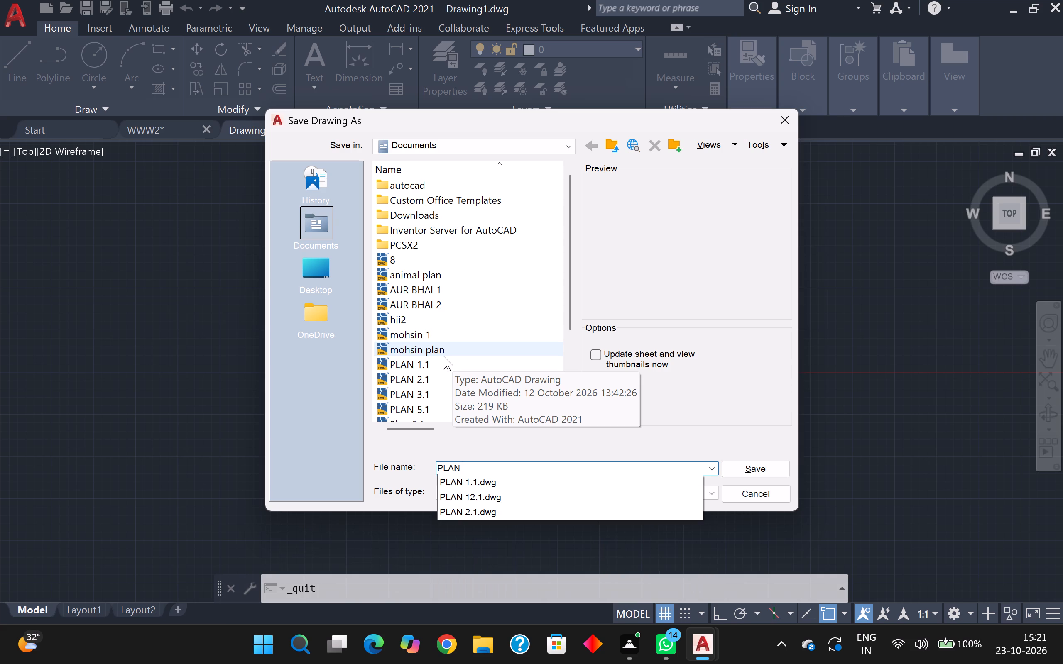
key("3")
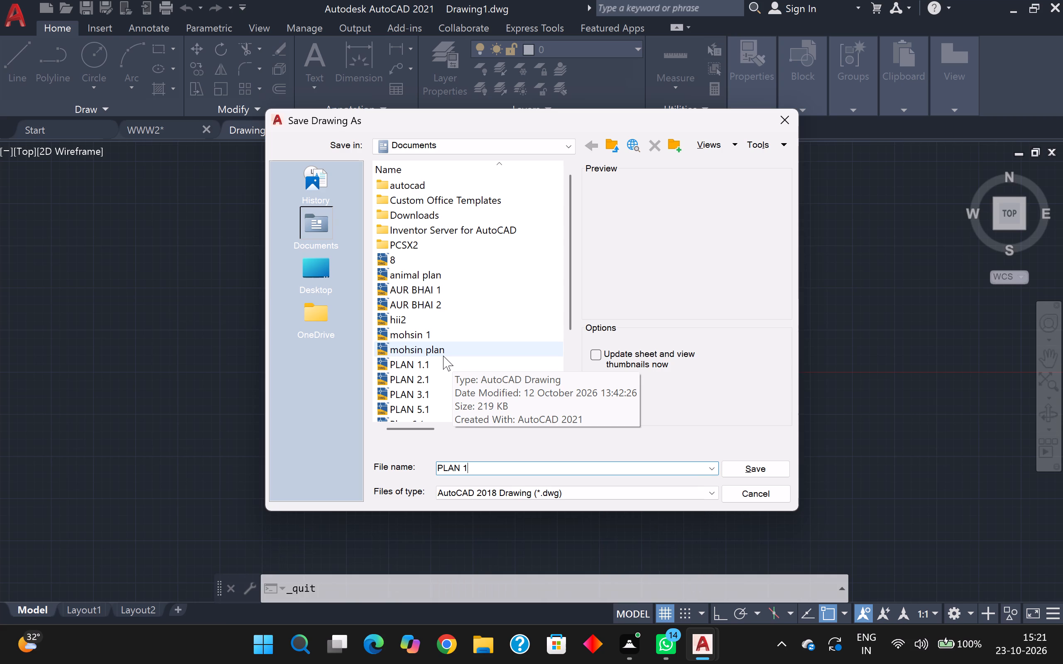
key("space")
key("period")
key("1")
left_click(786, 461)
Save the changes to WWW2.dwg while quitting.
scroll(786, 461, "down", 4)
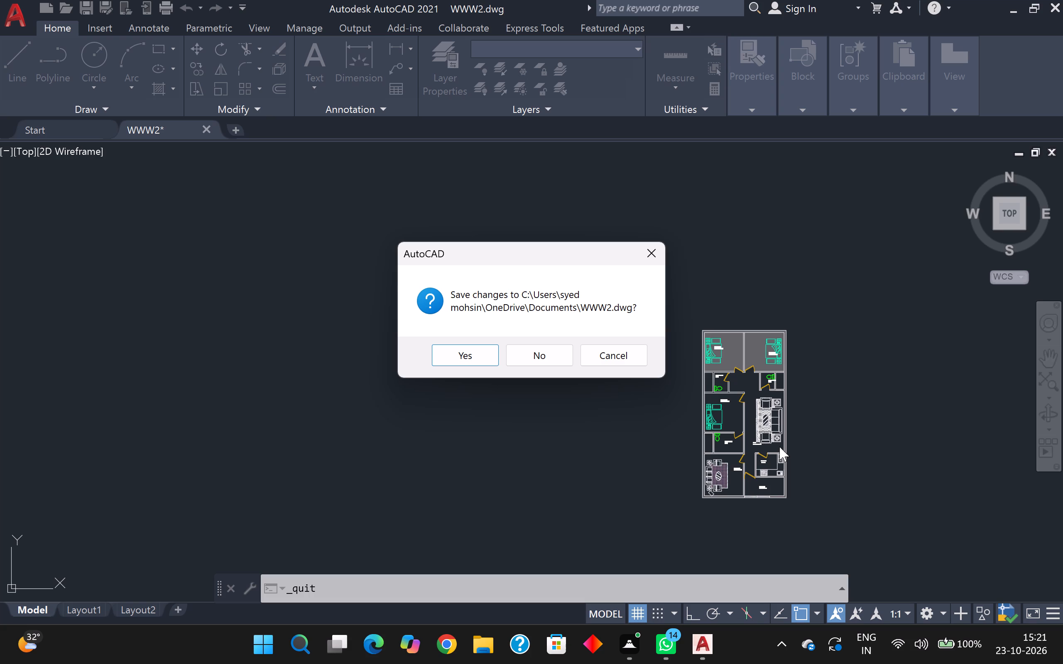
left_click(466, 349)
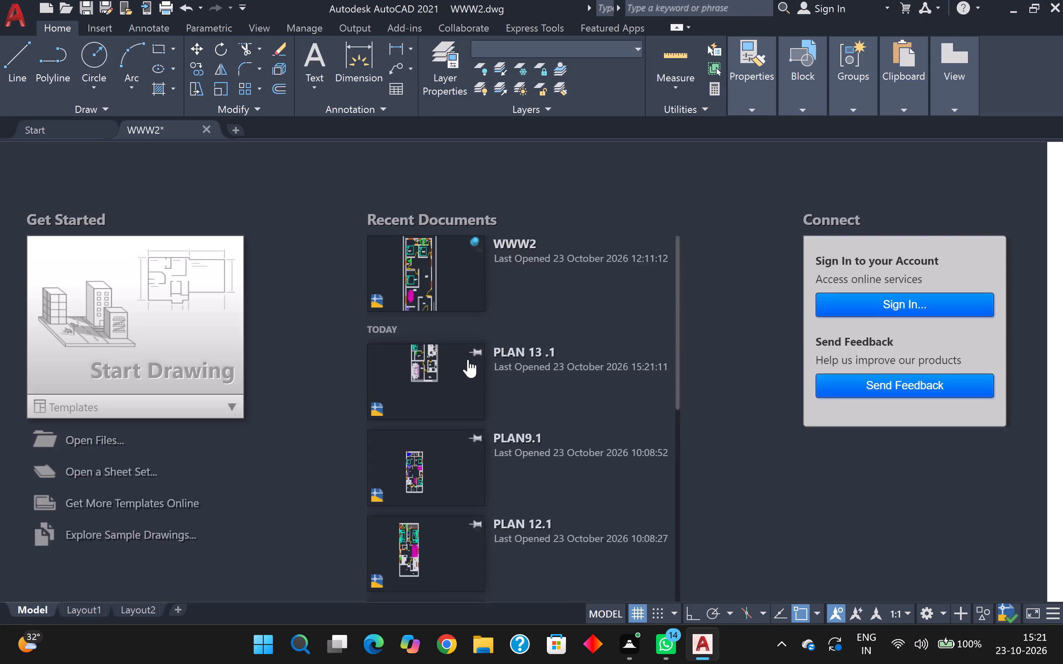